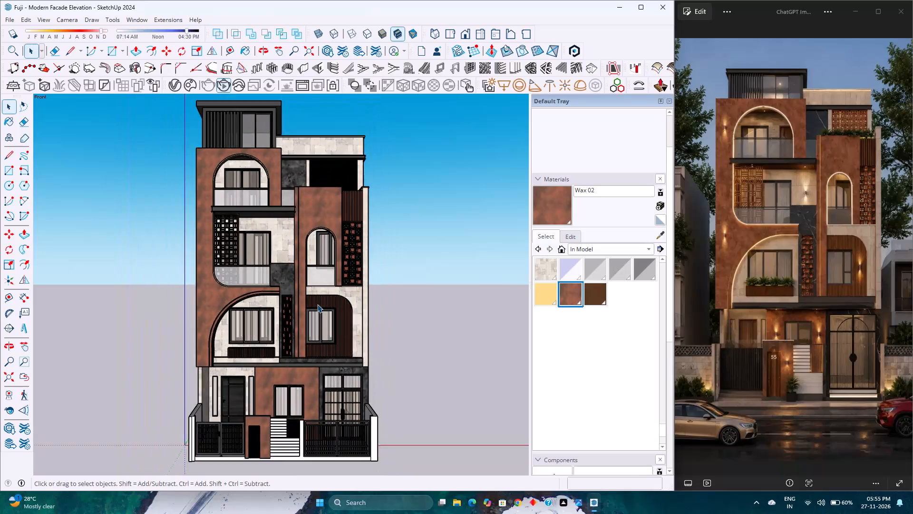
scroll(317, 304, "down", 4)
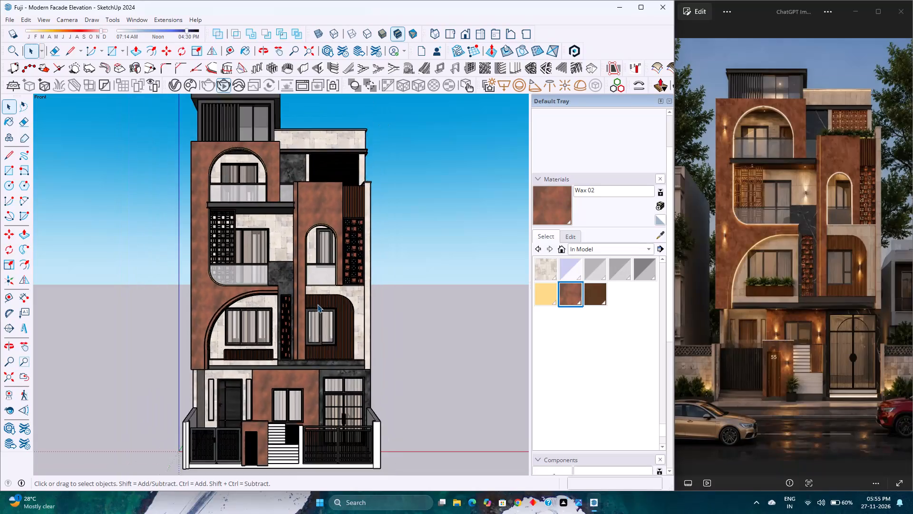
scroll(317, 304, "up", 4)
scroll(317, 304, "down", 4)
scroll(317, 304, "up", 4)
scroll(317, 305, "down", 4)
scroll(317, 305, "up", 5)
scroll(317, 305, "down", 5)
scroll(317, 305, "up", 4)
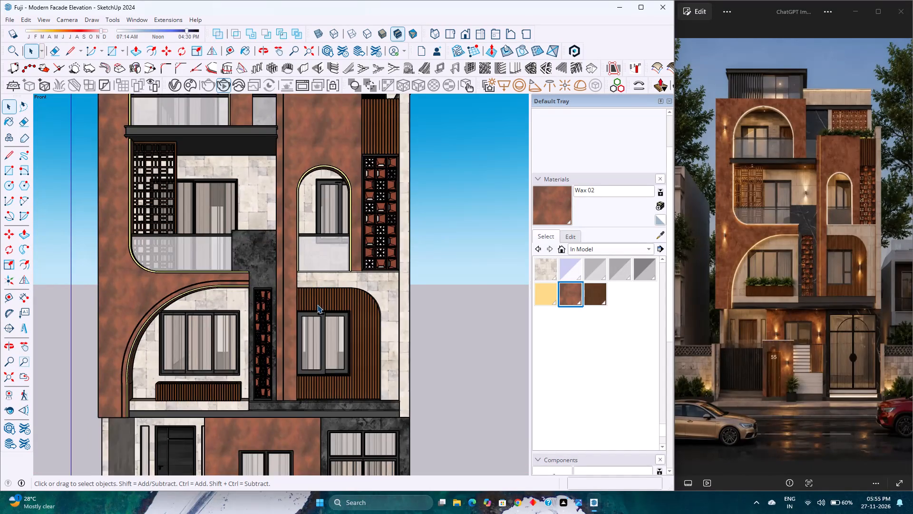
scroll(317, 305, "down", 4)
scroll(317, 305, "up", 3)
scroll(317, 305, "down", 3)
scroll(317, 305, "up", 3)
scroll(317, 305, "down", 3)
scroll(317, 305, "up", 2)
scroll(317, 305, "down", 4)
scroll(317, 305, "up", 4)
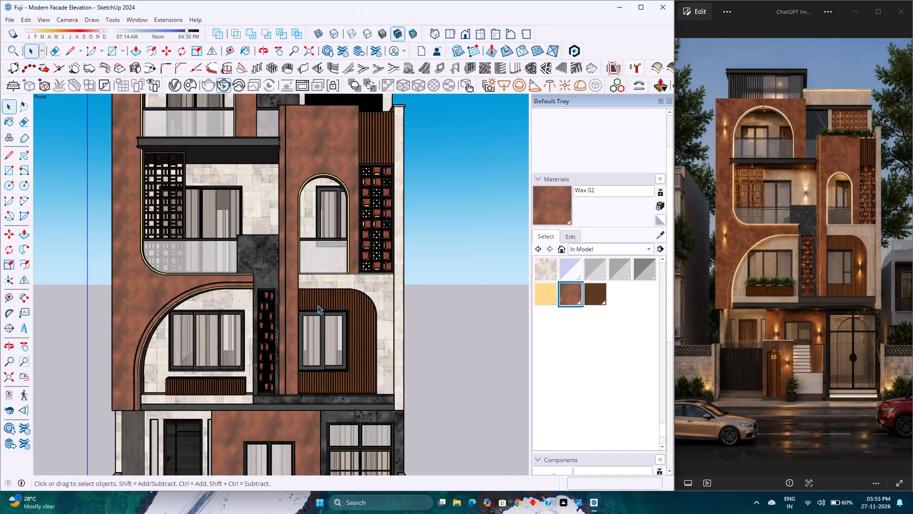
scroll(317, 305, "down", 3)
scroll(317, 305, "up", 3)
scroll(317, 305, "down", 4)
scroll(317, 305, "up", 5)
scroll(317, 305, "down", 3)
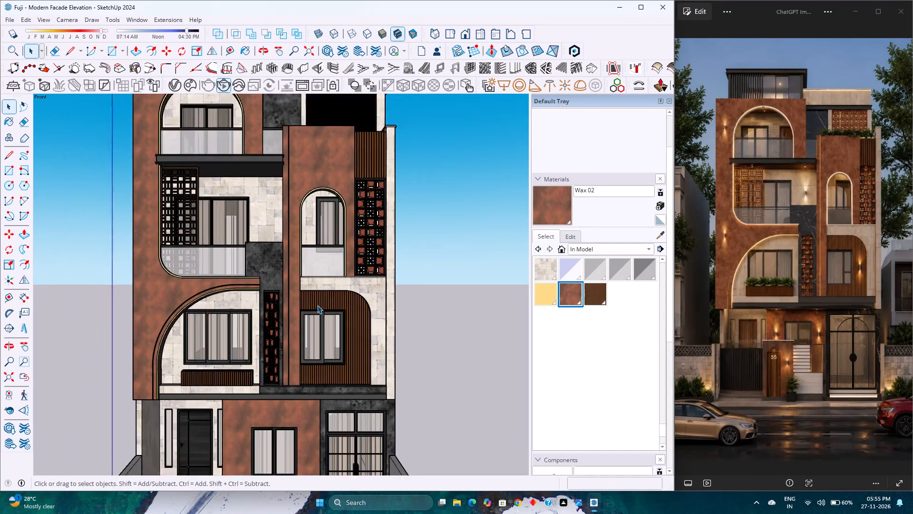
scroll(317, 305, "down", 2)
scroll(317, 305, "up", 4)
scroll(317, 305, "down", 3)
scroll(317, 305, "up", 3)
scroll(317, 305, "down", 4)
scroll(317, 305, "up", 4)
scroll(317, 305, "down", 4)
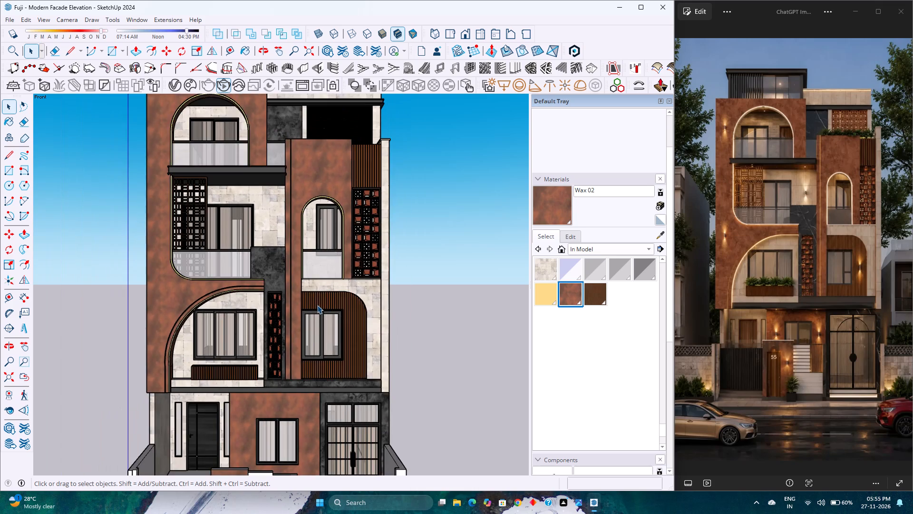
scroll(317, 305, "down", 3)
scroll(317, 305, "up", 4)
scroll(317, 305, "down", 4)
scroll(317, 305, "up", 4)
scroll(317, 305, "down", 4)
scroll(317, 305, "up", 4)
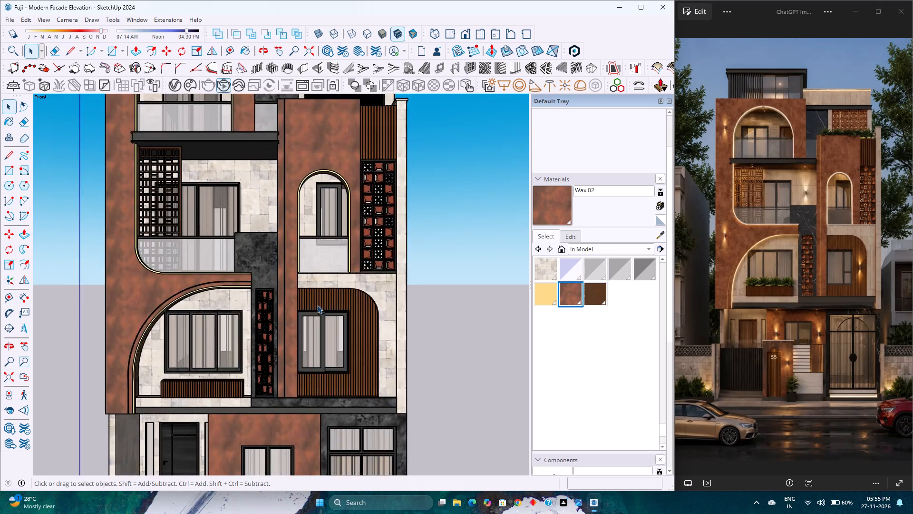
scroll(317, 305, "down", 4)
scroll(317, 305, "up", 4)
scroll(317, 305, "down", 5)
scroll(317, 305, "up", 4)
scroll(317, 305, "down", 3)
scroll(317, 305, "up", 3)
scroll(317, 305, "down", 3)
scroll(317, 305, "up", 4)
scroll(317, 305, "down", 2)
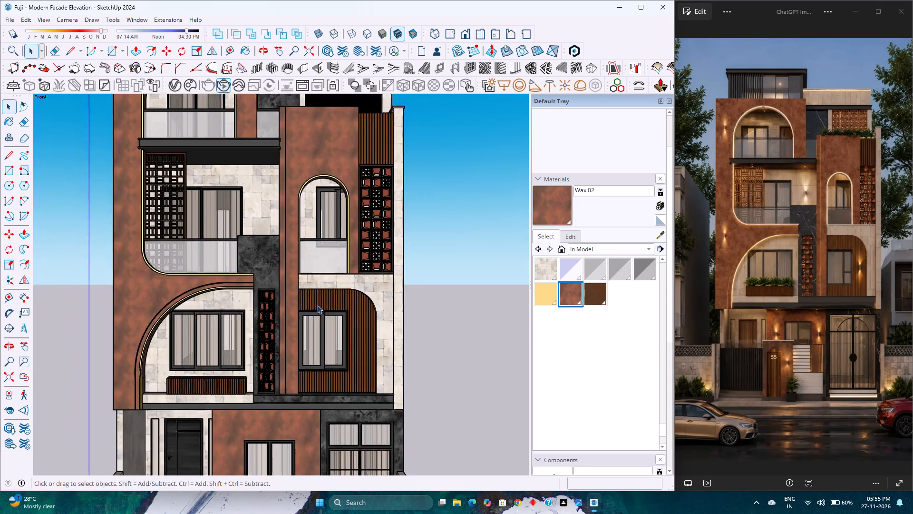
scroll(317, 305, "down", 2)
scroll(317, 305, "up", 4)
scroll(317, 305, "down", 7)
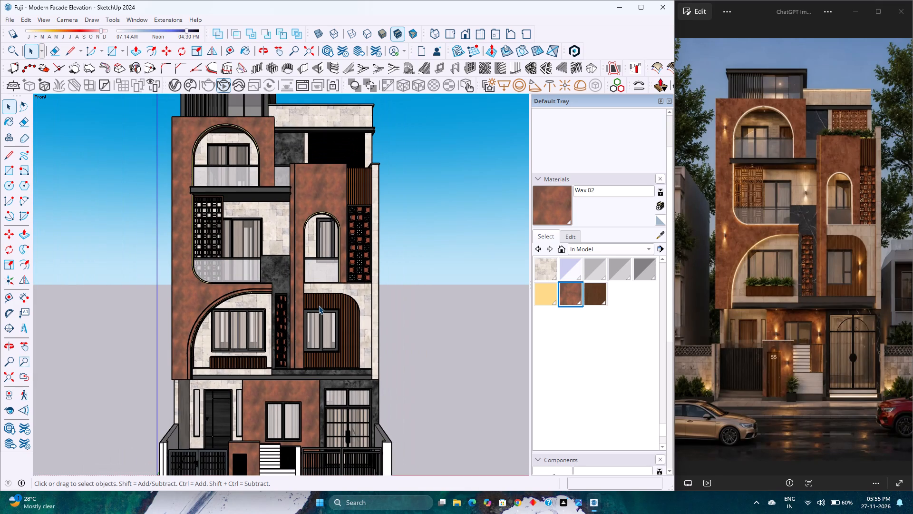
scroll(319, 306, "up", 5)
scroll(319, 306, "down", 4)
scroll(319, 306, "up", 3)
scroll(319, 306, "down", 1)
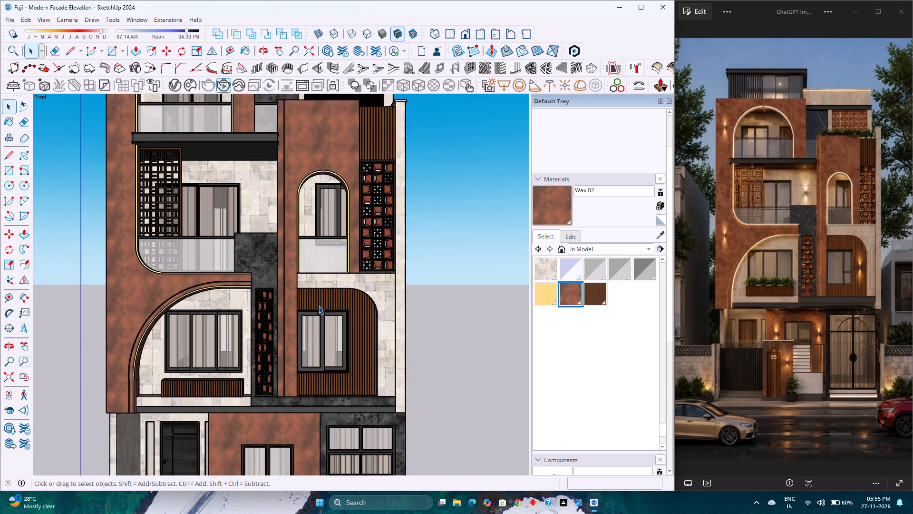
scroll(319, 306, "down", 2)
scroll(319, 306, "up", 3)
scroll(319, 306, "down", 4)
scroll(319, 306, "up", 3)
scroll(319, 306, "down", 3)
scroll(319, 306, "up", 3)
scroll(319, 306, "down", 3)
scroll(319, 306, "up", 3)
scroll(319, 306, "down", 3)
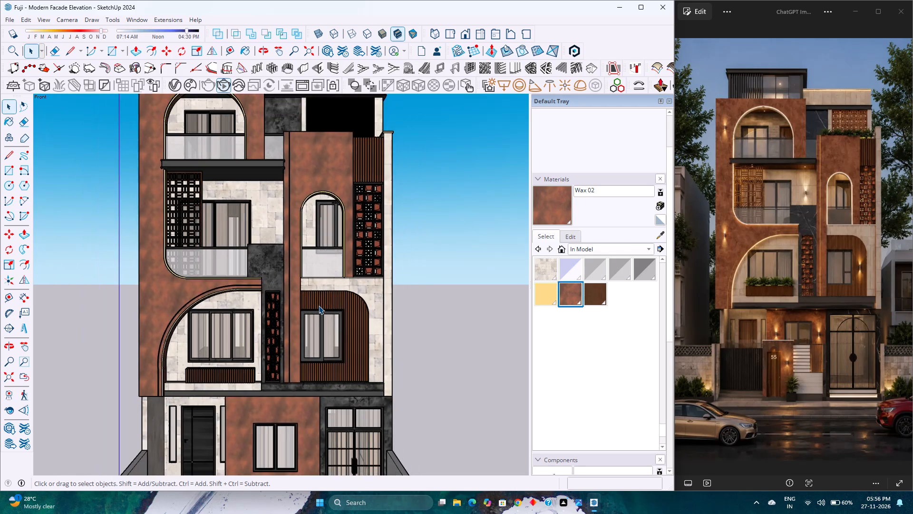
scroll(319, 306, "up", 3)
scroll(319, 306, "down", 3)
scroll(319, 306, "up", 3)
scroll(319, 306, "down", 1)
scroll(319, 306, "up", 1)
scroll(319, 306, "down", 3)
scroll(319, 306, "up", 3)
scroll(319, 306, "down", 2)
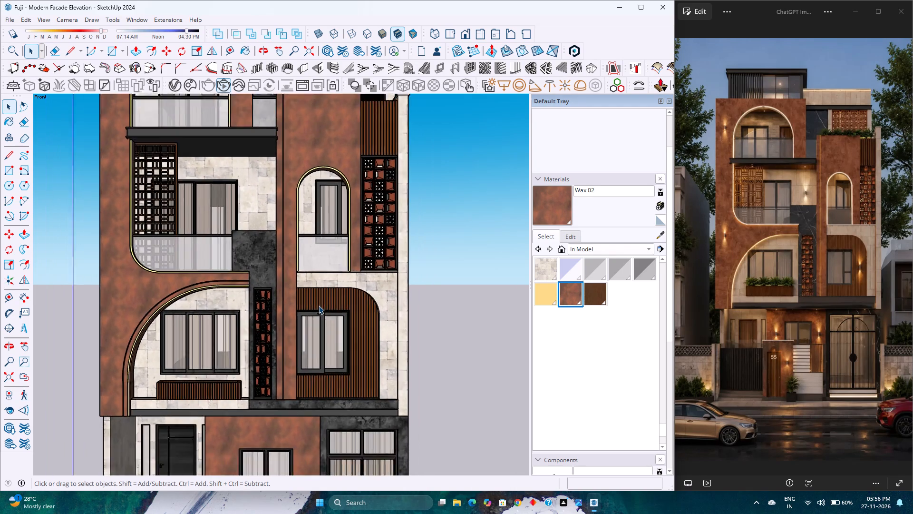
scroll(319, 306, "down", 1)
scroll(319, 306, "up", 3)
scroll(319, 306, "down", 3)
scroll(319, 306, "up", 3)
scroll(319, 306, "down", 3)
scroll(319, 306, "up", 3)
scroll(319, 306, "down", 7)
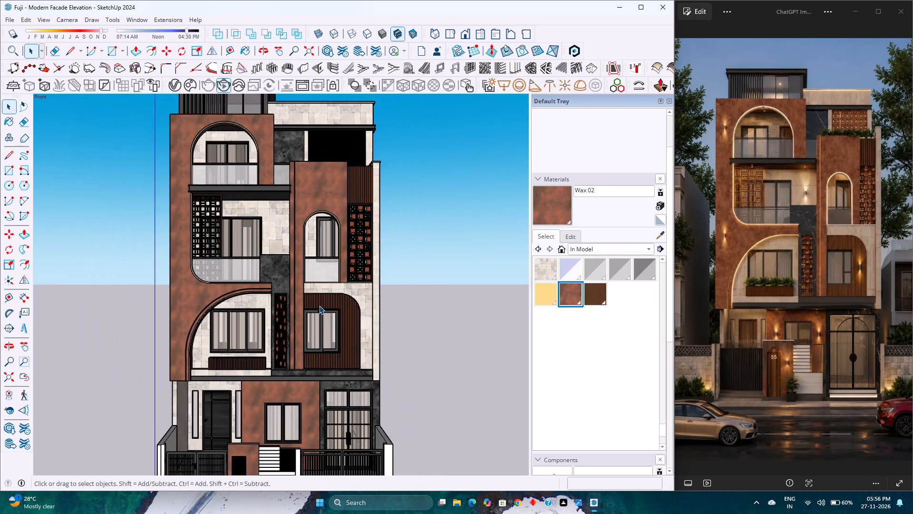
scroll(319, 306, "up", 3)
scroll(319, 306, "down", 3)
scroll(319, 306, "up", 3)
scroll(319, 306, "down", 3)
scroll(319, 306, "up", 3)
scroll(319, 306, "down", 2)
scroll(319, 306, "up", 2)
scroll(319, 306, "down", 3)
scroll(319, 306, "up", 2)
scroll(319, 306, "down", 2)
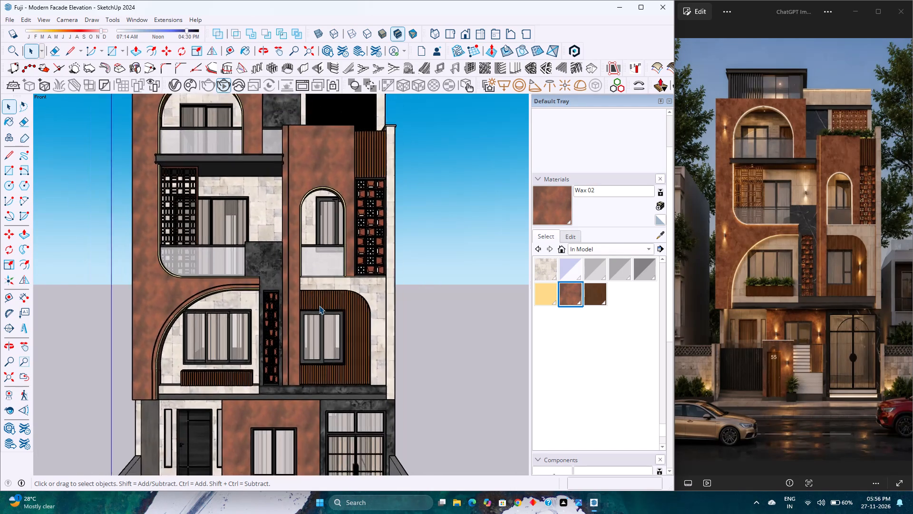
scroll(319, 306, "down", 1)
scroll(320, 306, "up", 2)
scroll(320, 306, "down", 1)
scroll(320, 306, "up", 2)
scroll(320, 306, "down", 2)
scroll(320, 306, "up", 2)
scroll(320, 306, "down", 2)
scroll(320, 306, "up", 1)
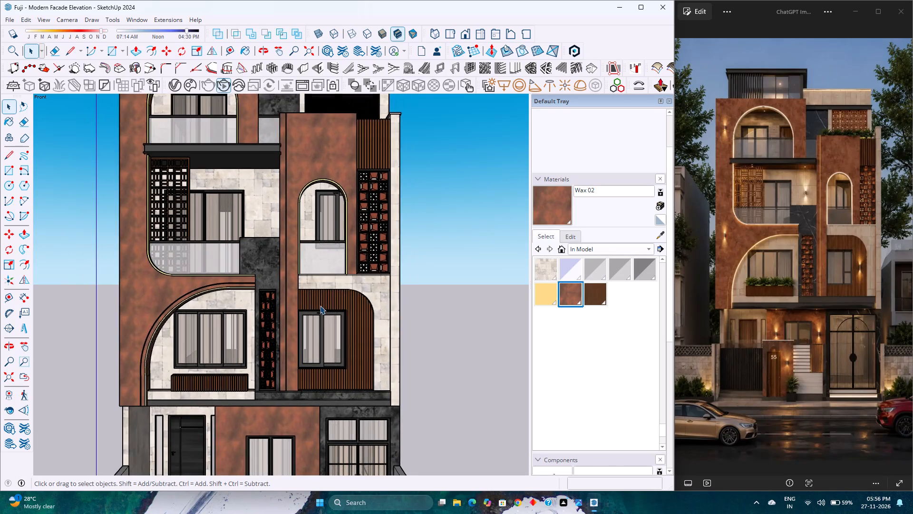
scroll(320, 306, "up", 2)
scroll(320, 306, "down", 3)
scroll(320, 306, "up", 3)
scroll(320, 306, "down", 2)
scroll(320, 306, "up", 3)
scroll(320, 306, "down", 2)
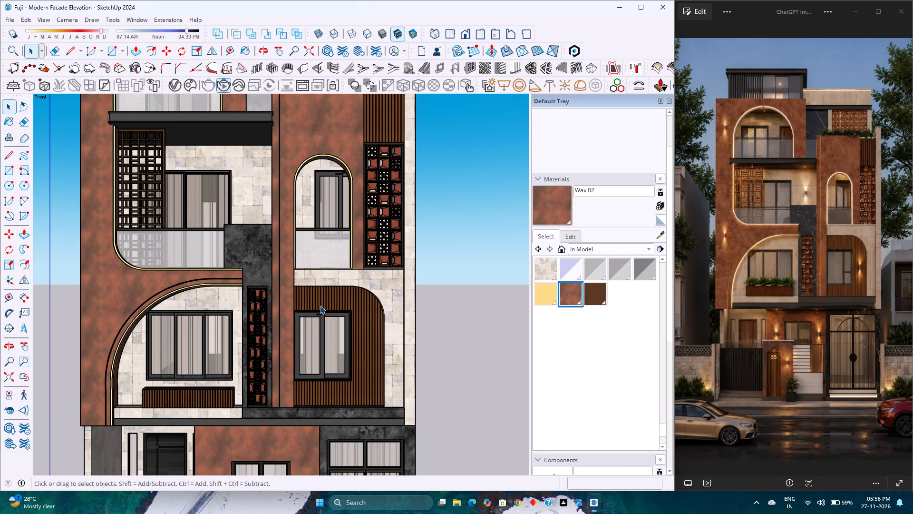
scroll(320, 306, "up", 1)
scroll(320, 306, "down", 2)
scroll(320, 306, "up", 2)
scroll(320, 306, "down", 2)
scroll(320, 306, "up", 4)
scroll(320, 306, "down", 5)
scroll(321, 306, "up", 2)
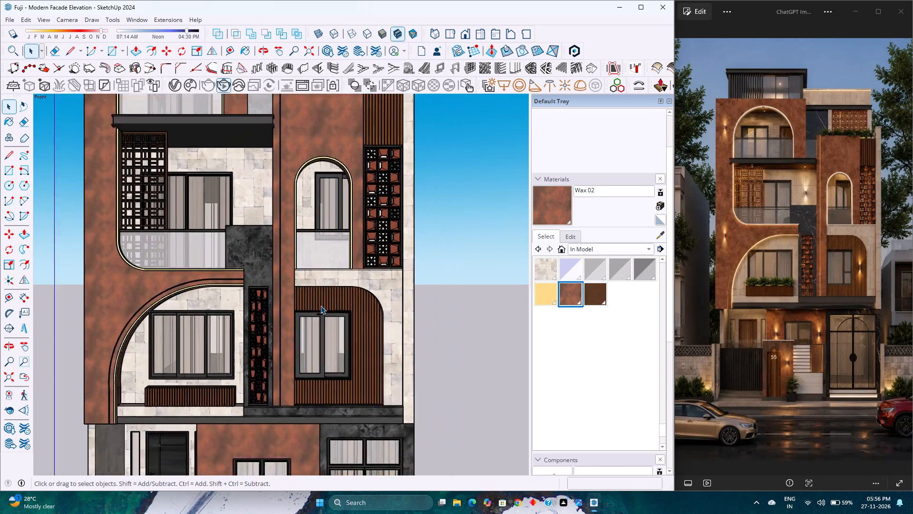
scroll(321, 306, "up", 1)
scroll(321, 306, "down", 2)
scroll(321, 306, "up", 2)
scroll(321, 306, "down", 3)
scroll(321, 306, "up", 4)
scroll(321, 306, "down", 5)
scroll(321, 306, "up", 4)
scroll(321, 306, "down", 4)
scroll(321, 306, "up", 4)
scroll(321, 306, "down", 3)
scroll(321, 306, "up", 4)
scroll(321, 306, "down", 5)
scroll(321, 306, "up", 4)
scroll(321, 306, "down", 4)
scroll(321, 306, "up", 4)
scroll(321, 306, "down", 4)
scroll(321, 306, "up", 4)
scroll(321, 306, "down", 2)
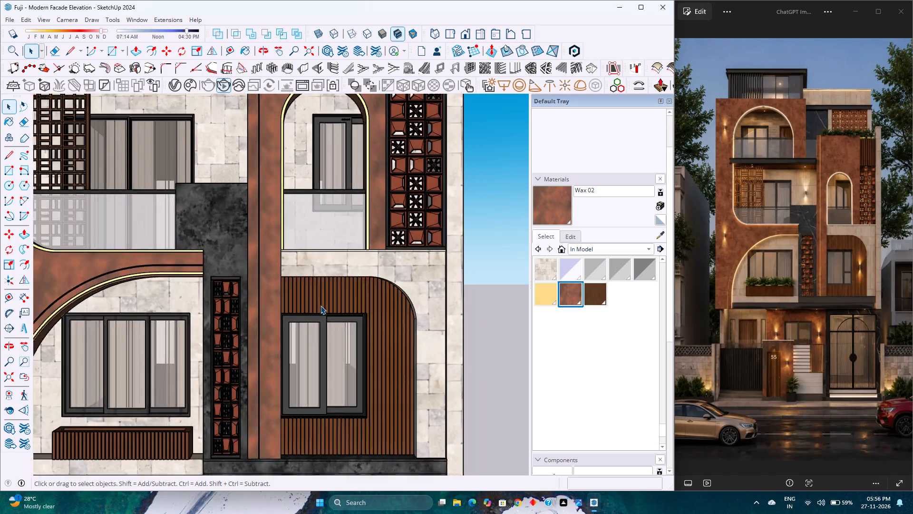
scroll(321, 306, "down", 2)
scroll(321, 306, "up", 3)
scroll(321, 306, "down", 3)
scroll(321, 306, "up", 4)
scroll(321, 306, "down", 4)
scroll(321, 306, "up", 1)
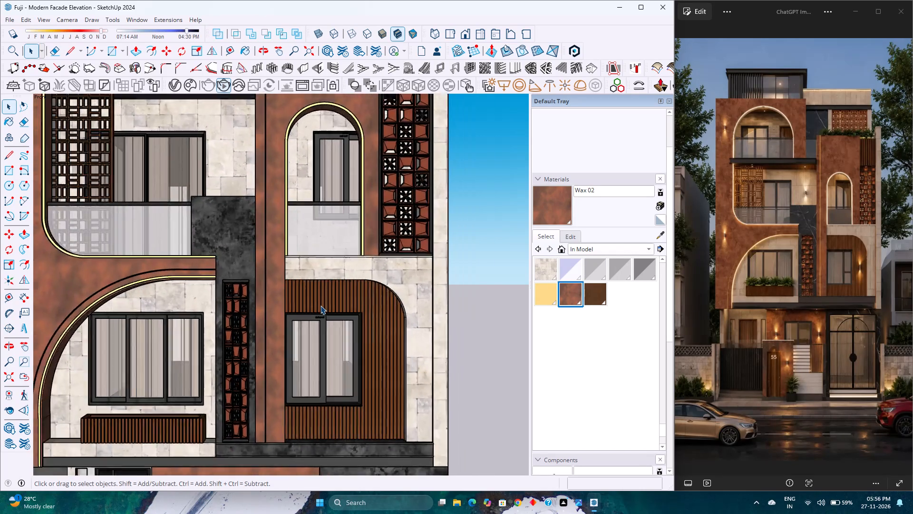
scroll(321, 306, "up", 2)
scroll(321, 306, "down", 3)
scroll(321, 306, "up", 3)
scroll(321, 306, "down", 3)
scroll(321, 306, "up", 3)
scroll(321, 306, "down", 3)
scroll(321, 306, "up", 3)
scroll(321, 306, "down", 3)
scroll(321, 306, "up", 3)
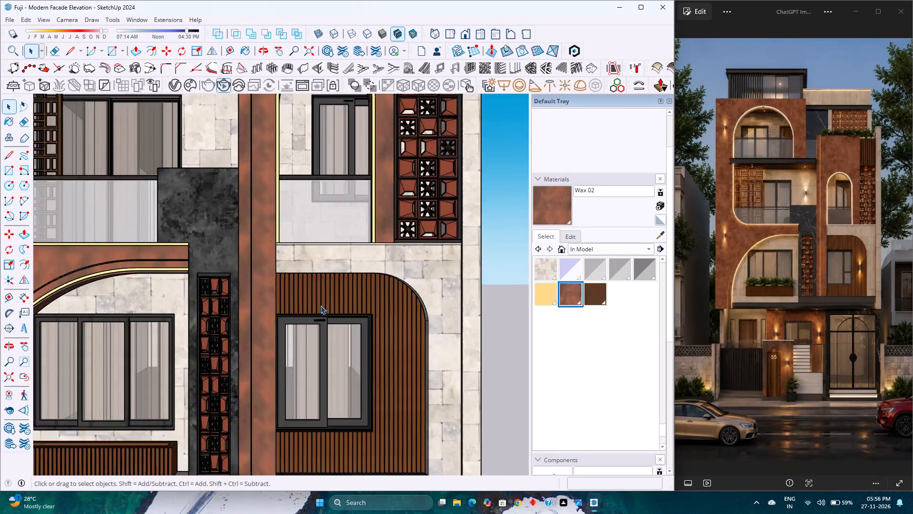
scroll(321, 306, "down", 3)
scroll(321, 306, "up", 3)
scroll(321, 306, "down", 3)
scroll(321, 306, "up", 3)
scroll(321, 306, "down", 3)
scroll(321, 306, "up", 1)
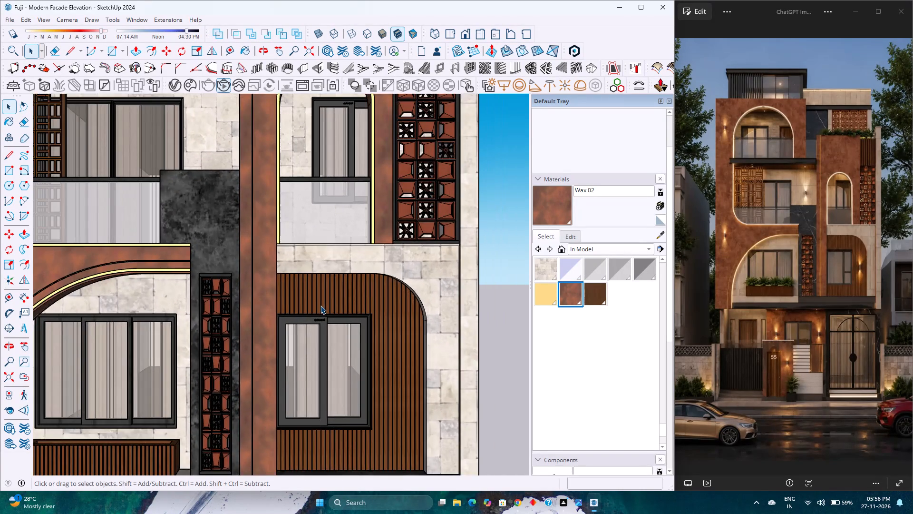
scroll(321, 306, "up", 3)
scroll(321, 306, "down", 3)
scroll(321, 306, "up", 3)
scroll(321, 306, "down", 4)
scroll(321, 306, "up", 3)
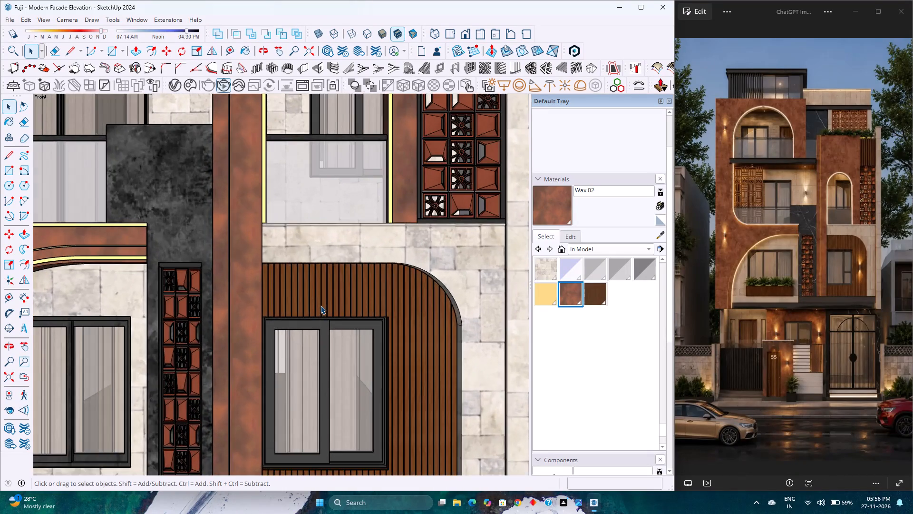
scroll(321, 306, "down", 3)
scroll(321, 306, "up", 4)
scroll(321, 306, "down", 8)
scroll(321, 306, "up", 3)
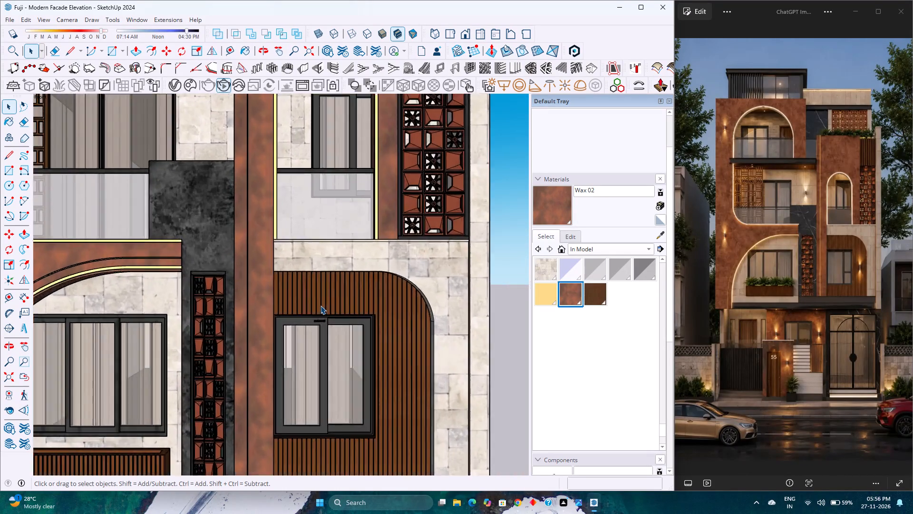
Examine the front elevation from the slatted-wood window bay and jali screens out to the entire facade.
scroll(321, 306, "down", 3)
scroll(321, 306, "up", 2)
scroll(321, 306, "down", 1)
scroll(321, 306, "up", 2)
scroll(321, 306, "down", 2)
scroll(321, 306, "up", 4)
scroll(321, 306, "down", 3)
scroll(321, 306, "up", 2)
scroll(321, 306, "down", 4)
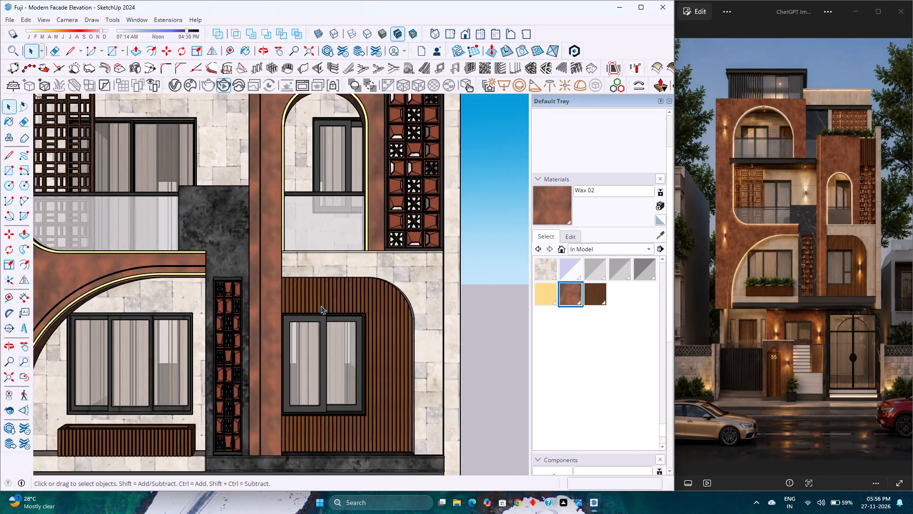
scroll(321, 306, "up", 4)
scroll(321, 306, "down", 12)
scroll(321, 306, "up", 4)
scroll(321, 306, "down", 2)
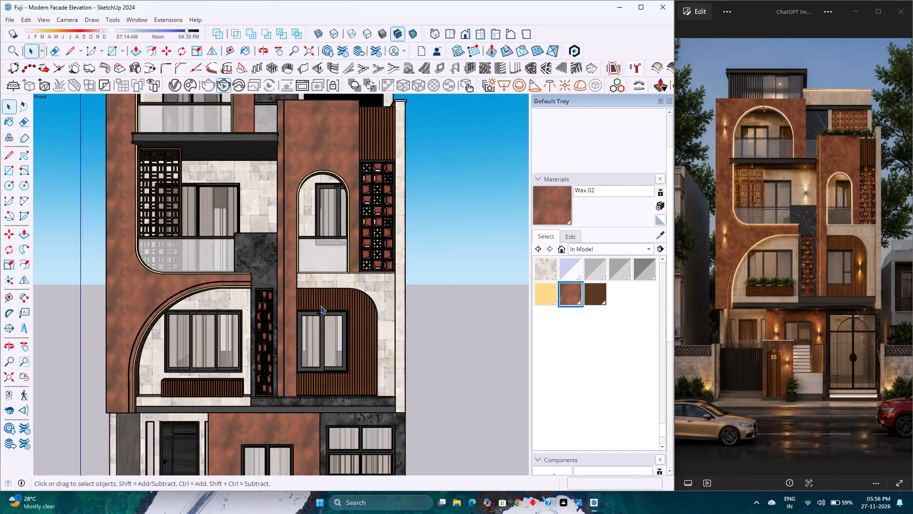
scroll(321, 306, "down", 2)
scroll(321, 306, "up", 4)
scroll(321, 306, "down", 4)
scroll(321, 306, "up", 4)
scroll(321, 306, "down", 4)
scroll(321, 306, "up", 4)
scroll(321, 306, "down", 5)
scroll(321, 306, "up", 2)
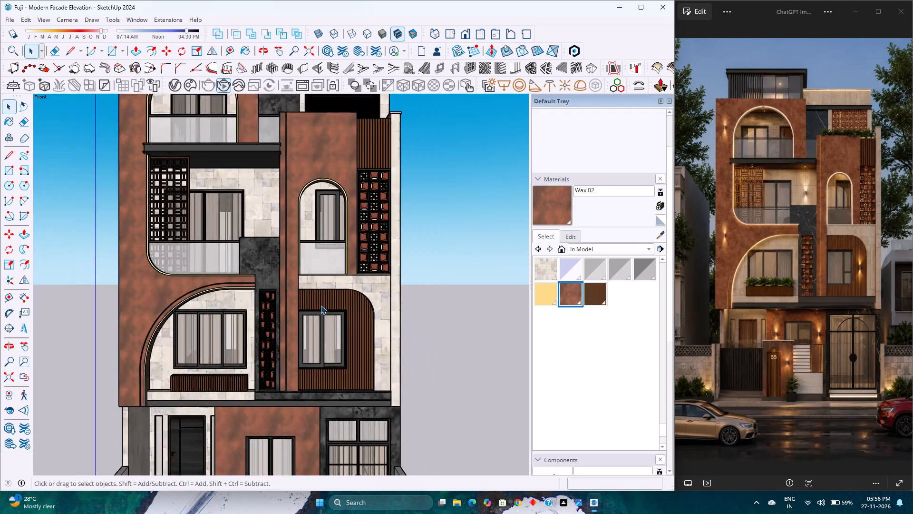
scroll(321, 306, "up", 2)
scroll(321, 306, "down", 3)
scroll(321, 306, "up", 3)
scroll(321, 306, "down", 2)
scroll(321, 306, "up", 2)
scroll(321, 306, "down", 1)
scroll(321, 306, "up", 1)
scroll(321, 306, "down", 3)
scroll(321, 306, "up", 3)
scroll(321, 306, "down", 3)
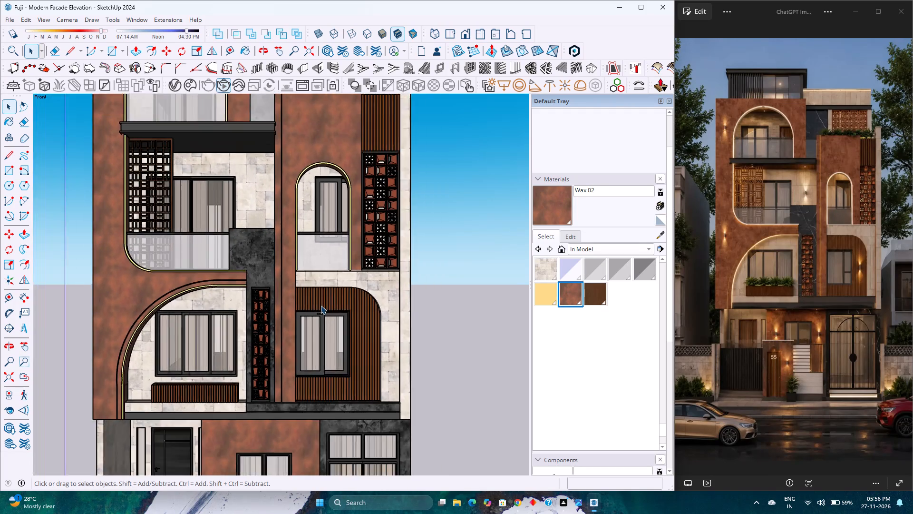
scroll(321, 306, "up", 2)
scroll(321, 306, "down", 3)
scroll(321, 306, "up", 3)
scroll(321, 306, "down", 6)
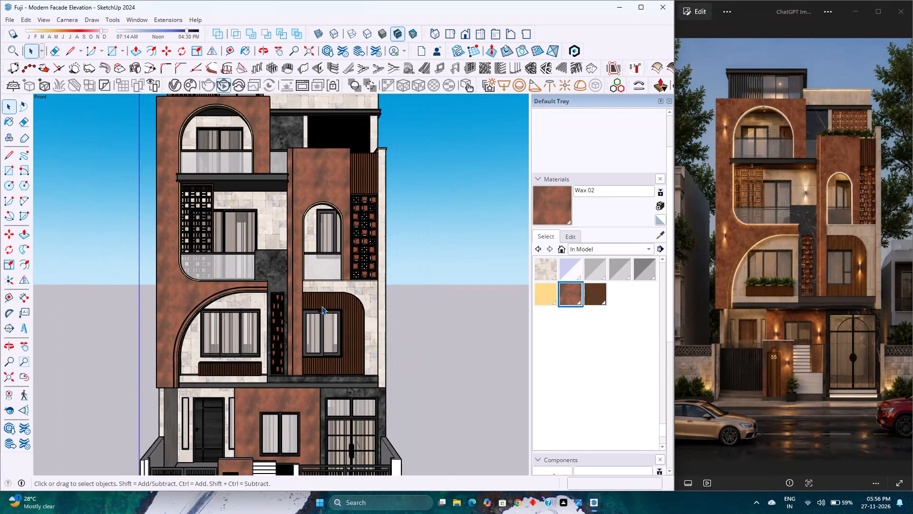
scroll(321, 306, "down", 3)
scroll(321, 306, "up", 3)
scroll(321, 306, "down", 4)
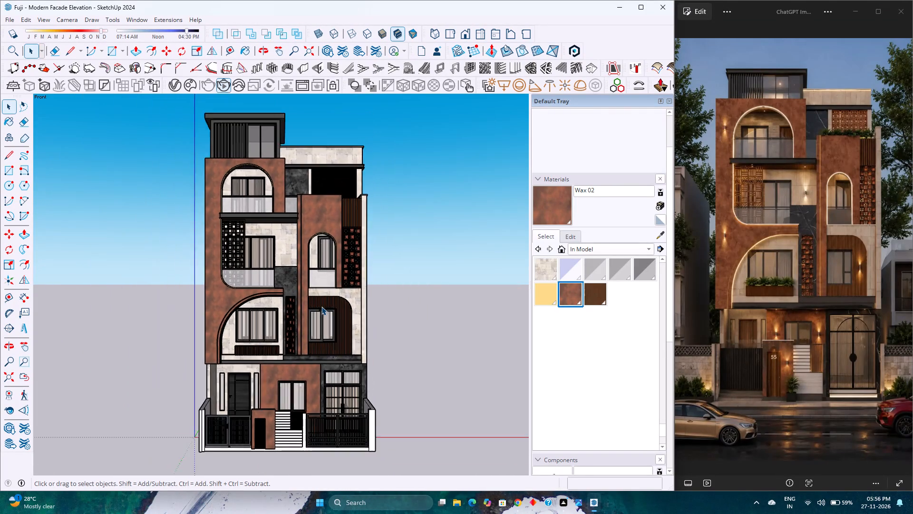
scroll(321, 306, "up", 4)
scroll(321, 306, "down", 4)
scroll(321, 306, "up", 4)
scroll(321, 306, "down", 4)
scroll(321, 306, "up", 4)
scroll(321, 306, "down", 3)
scroll(321, 306, "up", 3)
scroll(321, 306, "down", 3)
scroll(321, 306, "up", 3)
scroll(321, 306, "down", 4)
scroll(321, 306, "up", 4)
scroll(321, 306, "down", 4)
scroll(321, 306, "up", 3)
scroll(321, 306, "down", 3)
scroll(321, 306, "up", 4)
scroll(321, 306, "down", 4)
scroll(321, 306, "up", 3)
scroll(321, 306, "down", 3)
scroll(321, 306, "up", 3)
scroll(321, 306, "down", 3)
scroll(321, 306, "up", 3)
scroll(321, 306, "down", 3)
scroll(321, 306, "up", 1)
Examine the facade from a slightly turned front angle, including the middle-floor arches, screens, windows and planter.
middle_click_drag(321, 310, 309, 322)
scroll(309, 322, "down", 2)
scroll(309, 322, "up", 3)
scroll(309, 322, "down", 2)
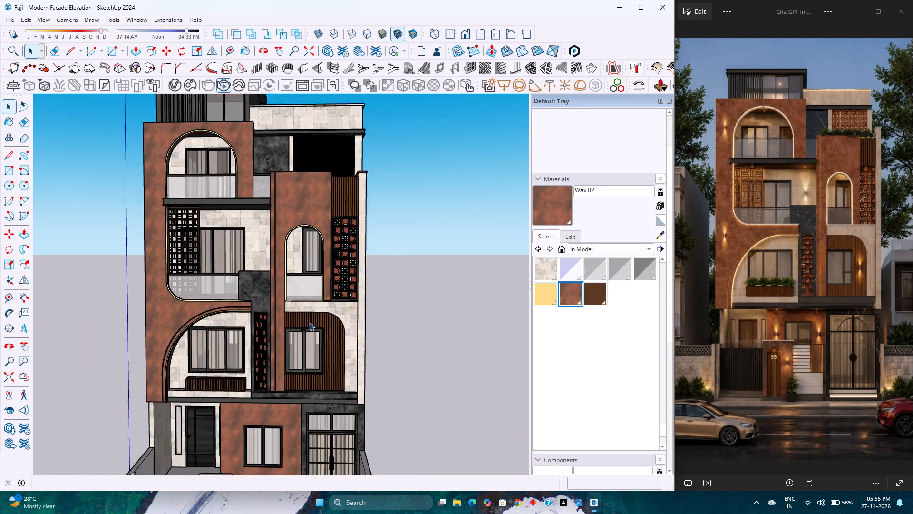
scroll(309, 322, "down", 1)
scroll(309, 322, "up", 3)
scroll(309, 322, "down", 3)
scroll(309, 322, "up", 4)
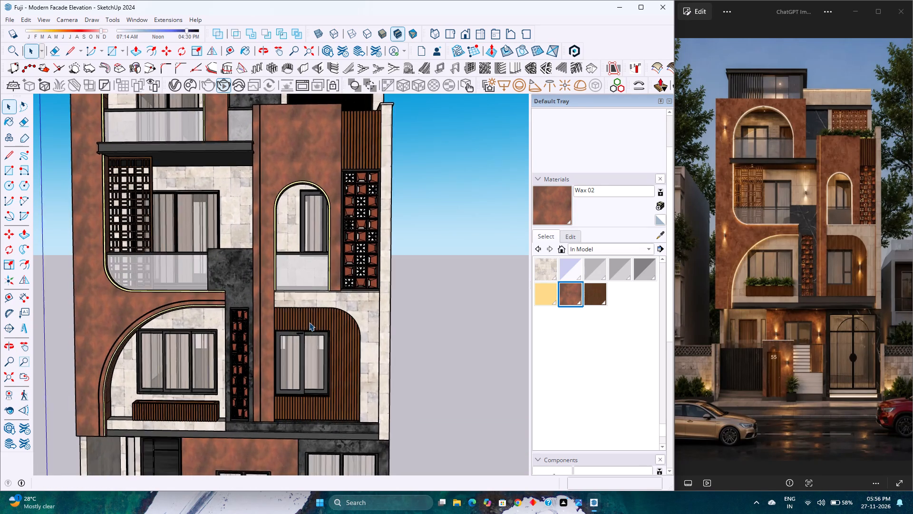
scroll(309, 322, "down", 1)
scroll(309, 322, "up", 2)
scroll(309, 322, "down", 3)
scroll(309, 322, "up", 2)
scroll(309, 322, "down", 4)
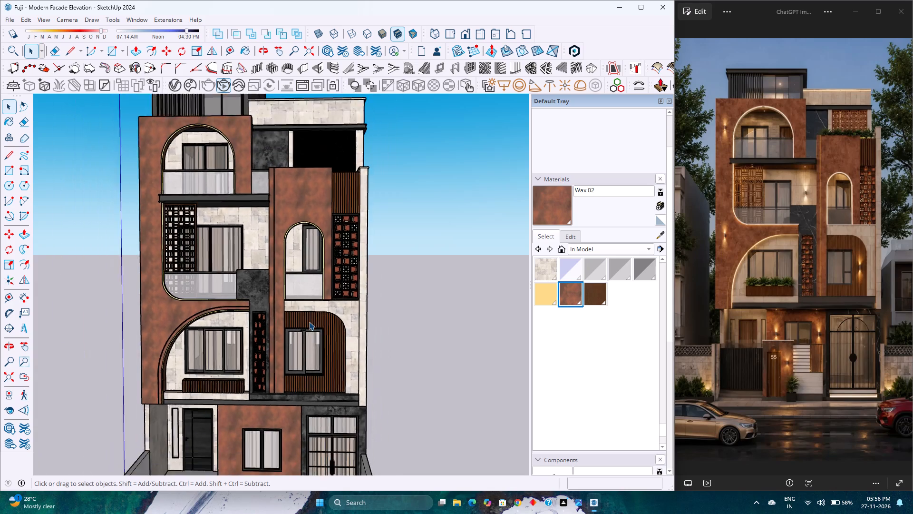
scroll(309, 322, "up", 4)
scroll(309, 322, "down", 3)
scroll(309, 322, "up", 3)
scroll(309, 322, "down", 4)
scroll(309, 322, "up", 5)
scroll(309, 322, "down", 5)
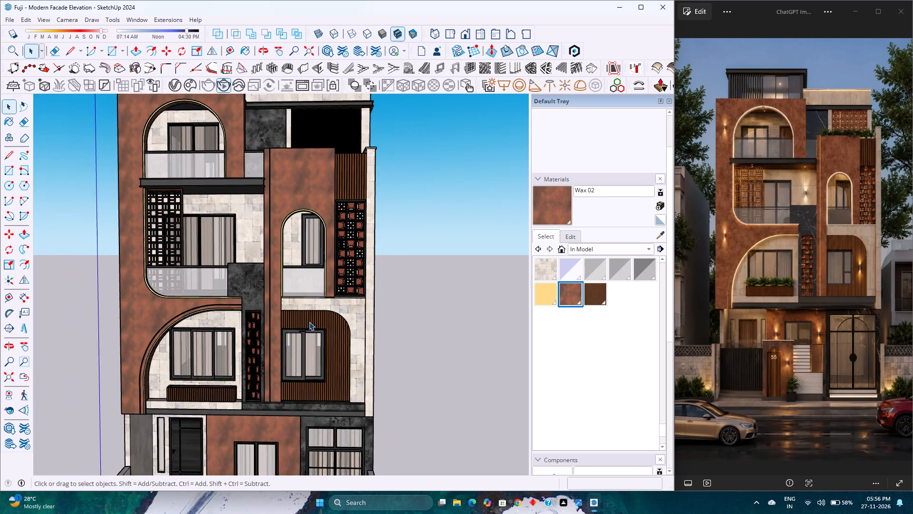
scroll(309, 322, "up", 4)
scroll(309, 322, "down", 4)
scroll(309, 322, "up", 5)
scroll(309, 322, "down", 5)
scroll(309, 322, "up", 4)
scroll(309, 322, "down", 5)
scroll(309, 322, "up", 4)
scroll(309, 322, "down", 8)
scroll(309, 322, "up", 3)
scroll(309, 322, "down", 3)
scroll(309, 322, "up", 4)
scroll(309, 322, "down", 4)
scroll(309, 322, "up", 4)
scroll(309, 322, "down", 4)
scroll(309, 322, "up", 3)
scroll(309, 322, "down", 3)
scroll(309, 322, "up", 4)
scroll(309, 322, "down", 4)
scroll(309, 322, "up", 3)
scroll(309, 322, "down", 3)
scroll(309, 322, "up", 4)
scroll(309, 322, "down", 4)
scroll(309, 322, "up", 4)
scroll(309, 322, "down", 4)
scroll(309, 322, "up", 4)
scroll(309, 322, "down", 4)
scroll(309, 322, "up", 4)
scroll(309, 322, "down", 4)
scroll(309, 322, "up", 3)
scroll(309, 322, "down", 4)
scroll(309, 322, "up", 4)
scroll(309, 322, "down", 4)
scroll(309, 322, "up", 4)
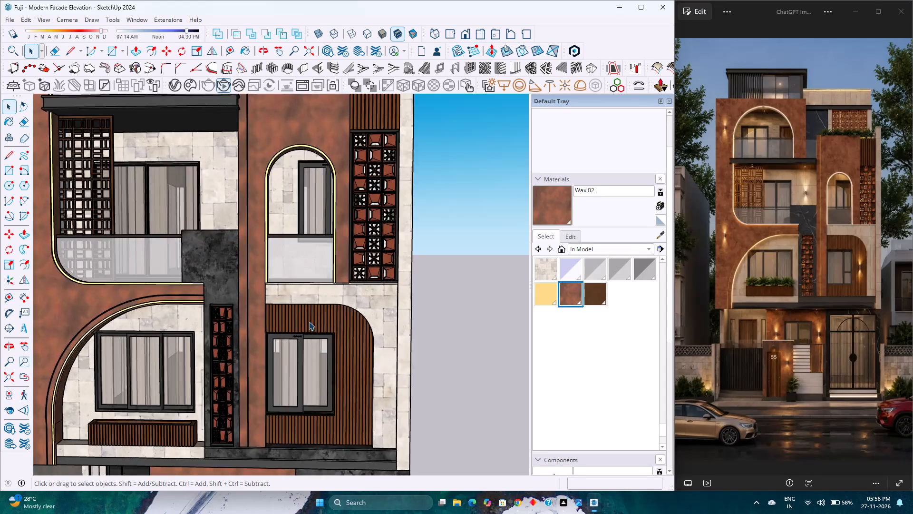
scroll(309, 322, "down", 4)
scroll(309, 322, "up", 4)
scroll(309, 322, "down", 4)
scroll(309, 322, "up", 4)
scroll(309, 322, "down", 4)
scroll(309, 322, "up", 4)
scroll(309, 322, "down", 4)
scroll(309, 322, "up", 3)
scroll(309, 322, "down", 3)
scroll(309, 322, "up", 3)
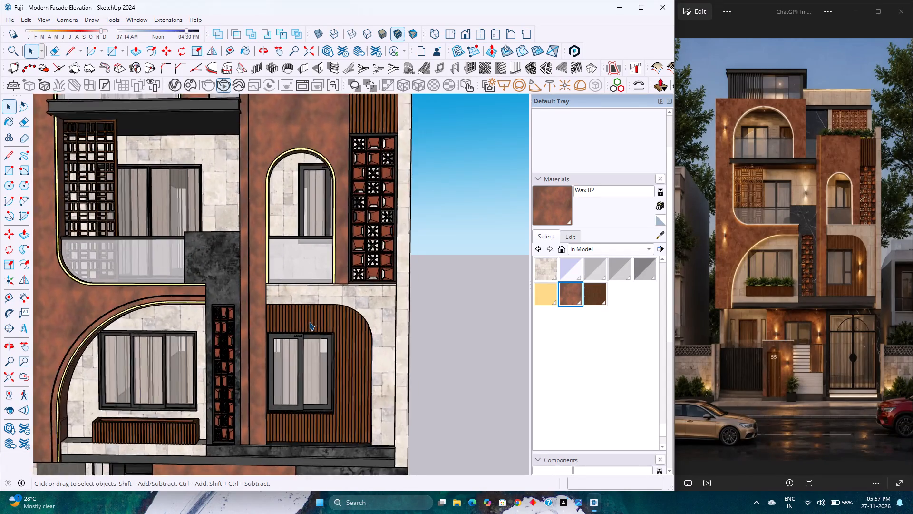
scroll(309, 322, "down", 10)
scroll(310, 321, "up", 4)
scroll(310, 321, "down", 4)
scroll(310, 321, "up", 4)
scroll(310, 321, "down", 4)
scroll(310, 321, "up", 3)
scroll(310, 321, "down", 3)
scroll(310, 321, "up", 2)
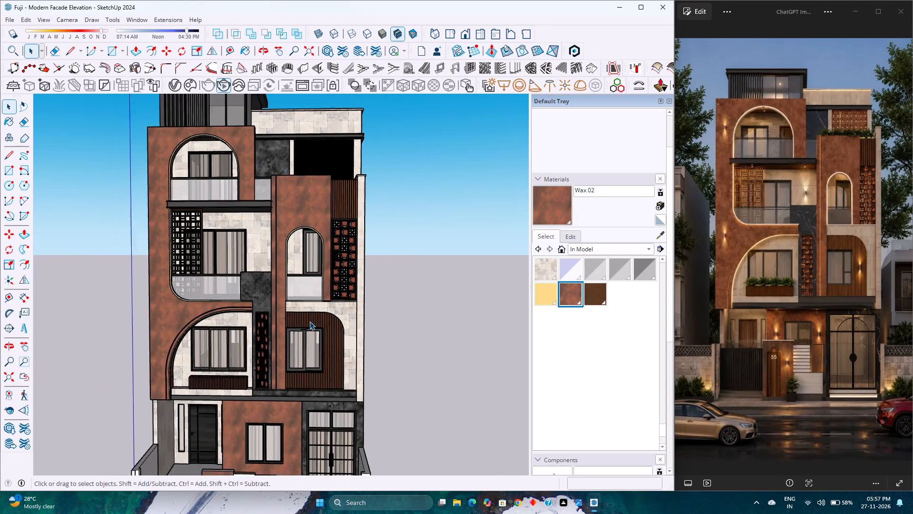
scroll(310, 321, "down", 2)
scroll(310, 321, "up", 2)
scroll(310, 321, "down", 6)
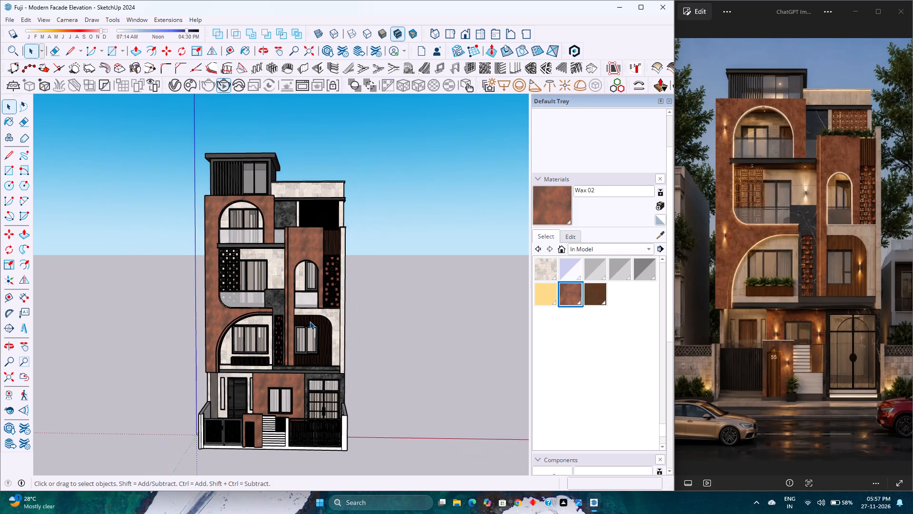
scroll(310, 321, "down", 3)
Return to the standard Front view and fit the entire house model in the viewport.
left_click(10, 380)
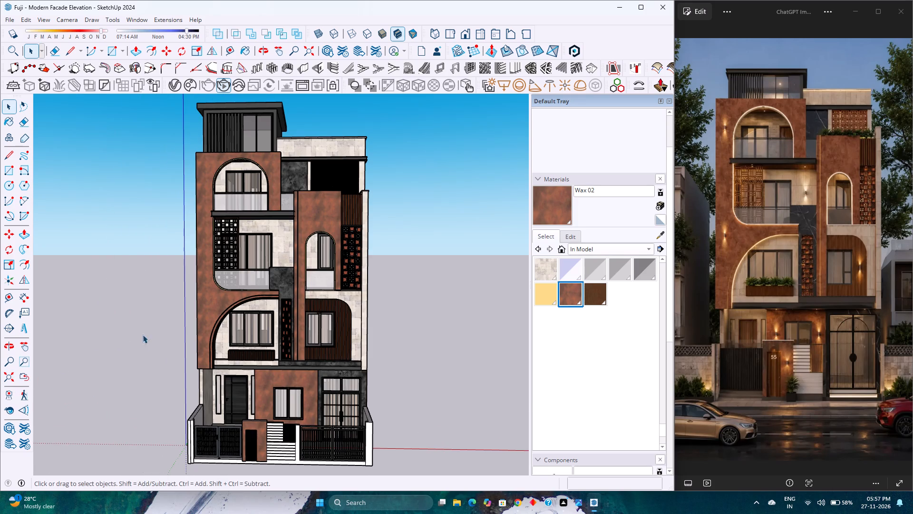
left_click(460, 37)
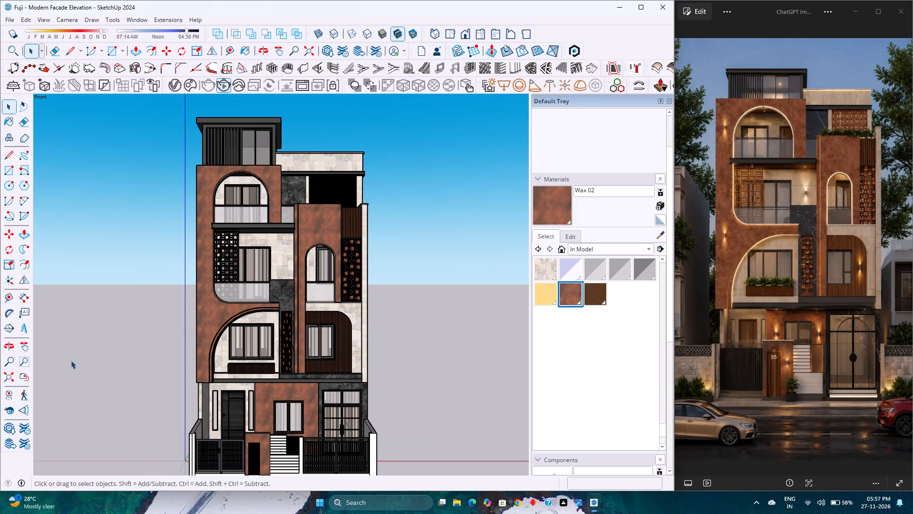
left_click(11, 383)
left_click(11, 383)
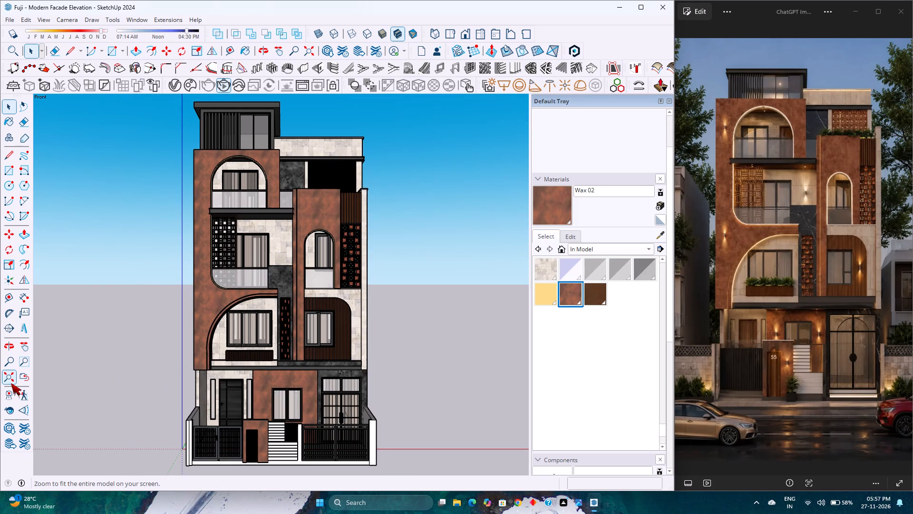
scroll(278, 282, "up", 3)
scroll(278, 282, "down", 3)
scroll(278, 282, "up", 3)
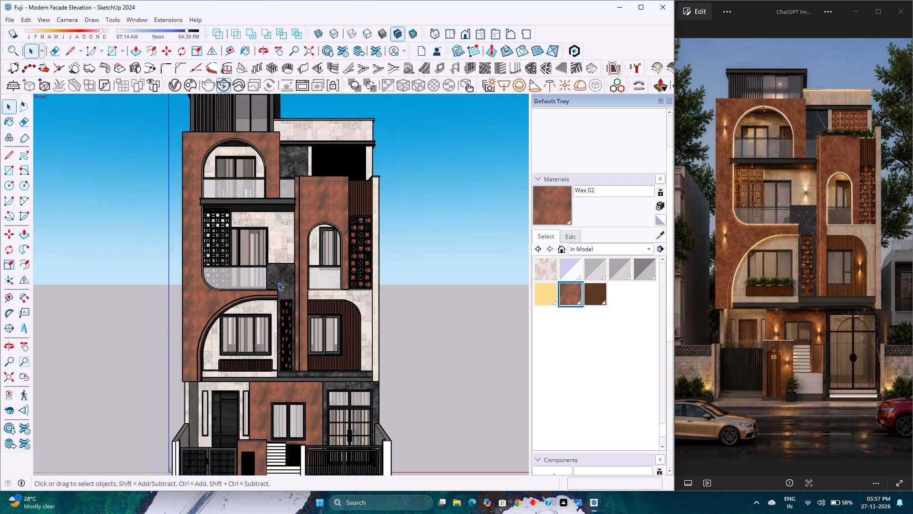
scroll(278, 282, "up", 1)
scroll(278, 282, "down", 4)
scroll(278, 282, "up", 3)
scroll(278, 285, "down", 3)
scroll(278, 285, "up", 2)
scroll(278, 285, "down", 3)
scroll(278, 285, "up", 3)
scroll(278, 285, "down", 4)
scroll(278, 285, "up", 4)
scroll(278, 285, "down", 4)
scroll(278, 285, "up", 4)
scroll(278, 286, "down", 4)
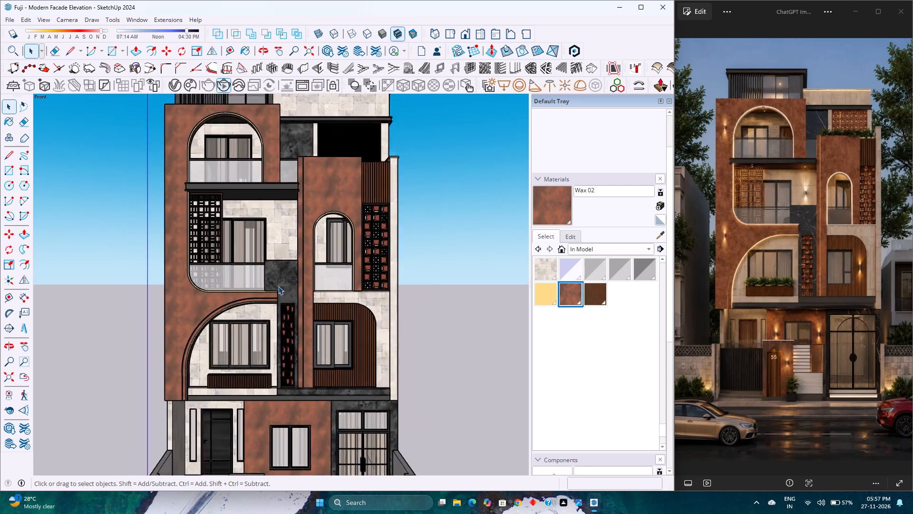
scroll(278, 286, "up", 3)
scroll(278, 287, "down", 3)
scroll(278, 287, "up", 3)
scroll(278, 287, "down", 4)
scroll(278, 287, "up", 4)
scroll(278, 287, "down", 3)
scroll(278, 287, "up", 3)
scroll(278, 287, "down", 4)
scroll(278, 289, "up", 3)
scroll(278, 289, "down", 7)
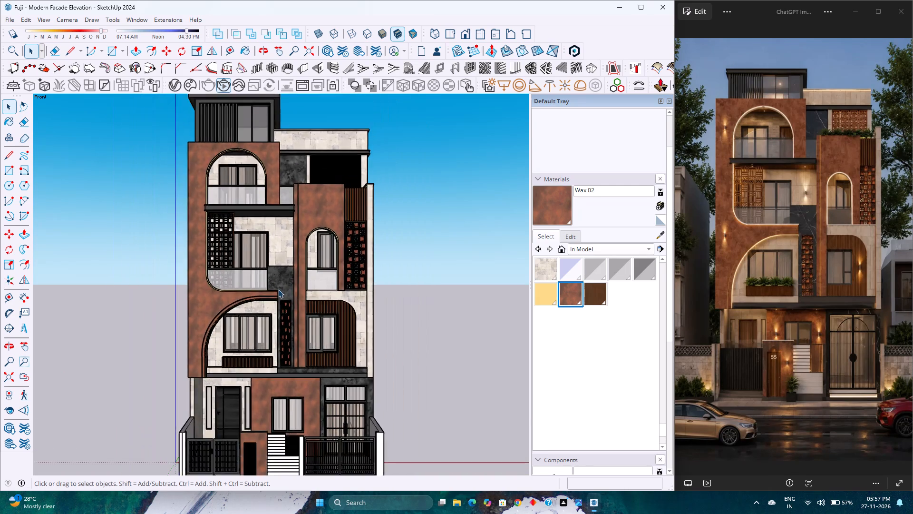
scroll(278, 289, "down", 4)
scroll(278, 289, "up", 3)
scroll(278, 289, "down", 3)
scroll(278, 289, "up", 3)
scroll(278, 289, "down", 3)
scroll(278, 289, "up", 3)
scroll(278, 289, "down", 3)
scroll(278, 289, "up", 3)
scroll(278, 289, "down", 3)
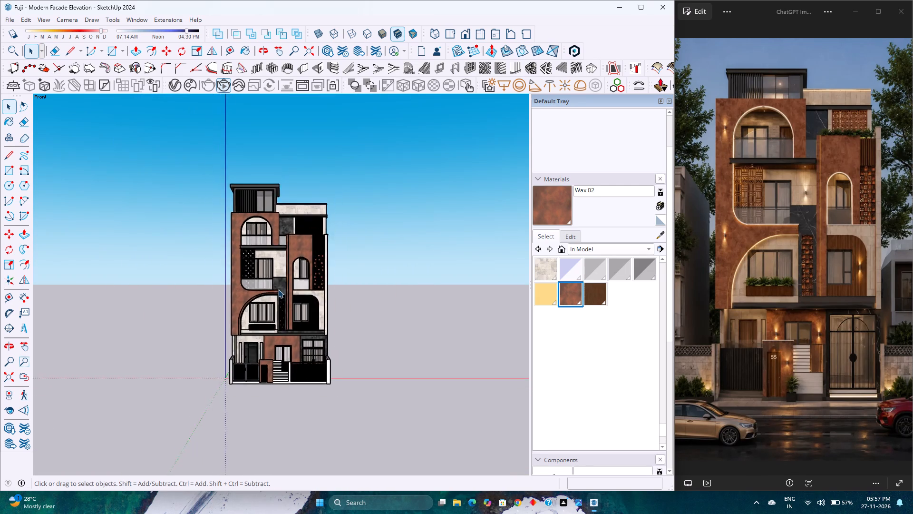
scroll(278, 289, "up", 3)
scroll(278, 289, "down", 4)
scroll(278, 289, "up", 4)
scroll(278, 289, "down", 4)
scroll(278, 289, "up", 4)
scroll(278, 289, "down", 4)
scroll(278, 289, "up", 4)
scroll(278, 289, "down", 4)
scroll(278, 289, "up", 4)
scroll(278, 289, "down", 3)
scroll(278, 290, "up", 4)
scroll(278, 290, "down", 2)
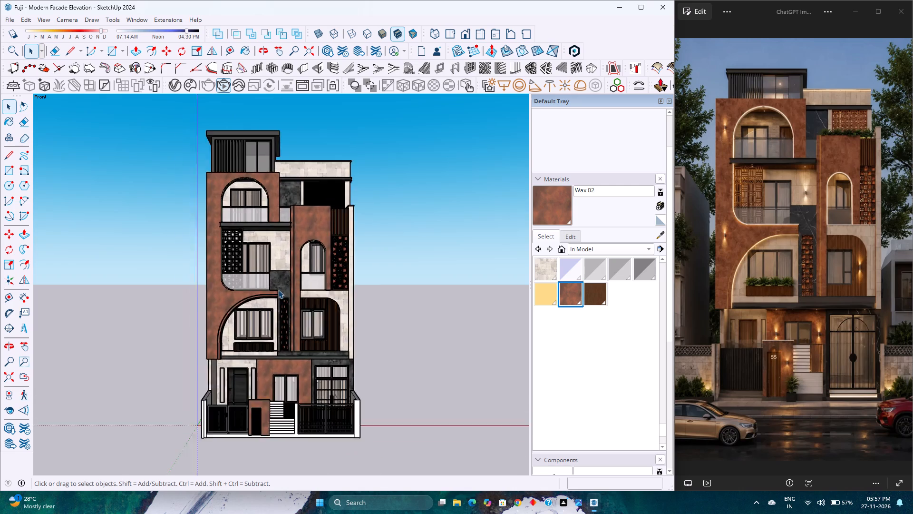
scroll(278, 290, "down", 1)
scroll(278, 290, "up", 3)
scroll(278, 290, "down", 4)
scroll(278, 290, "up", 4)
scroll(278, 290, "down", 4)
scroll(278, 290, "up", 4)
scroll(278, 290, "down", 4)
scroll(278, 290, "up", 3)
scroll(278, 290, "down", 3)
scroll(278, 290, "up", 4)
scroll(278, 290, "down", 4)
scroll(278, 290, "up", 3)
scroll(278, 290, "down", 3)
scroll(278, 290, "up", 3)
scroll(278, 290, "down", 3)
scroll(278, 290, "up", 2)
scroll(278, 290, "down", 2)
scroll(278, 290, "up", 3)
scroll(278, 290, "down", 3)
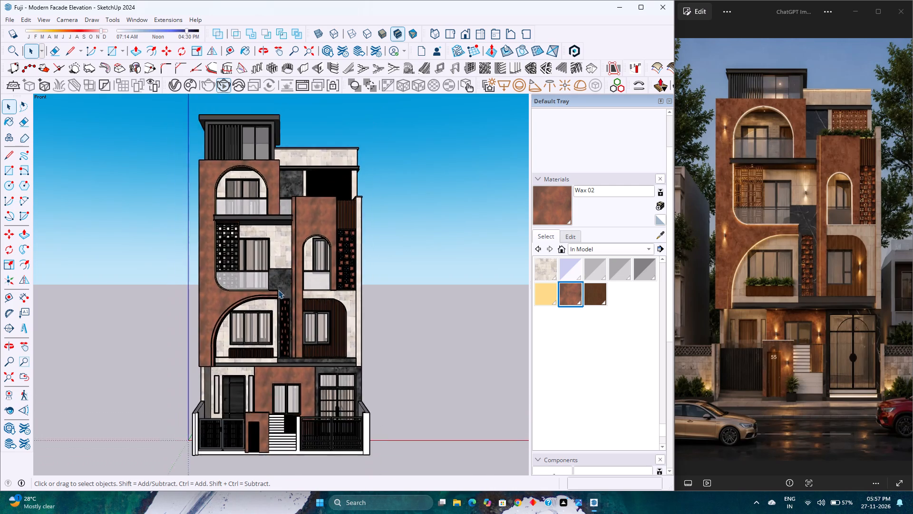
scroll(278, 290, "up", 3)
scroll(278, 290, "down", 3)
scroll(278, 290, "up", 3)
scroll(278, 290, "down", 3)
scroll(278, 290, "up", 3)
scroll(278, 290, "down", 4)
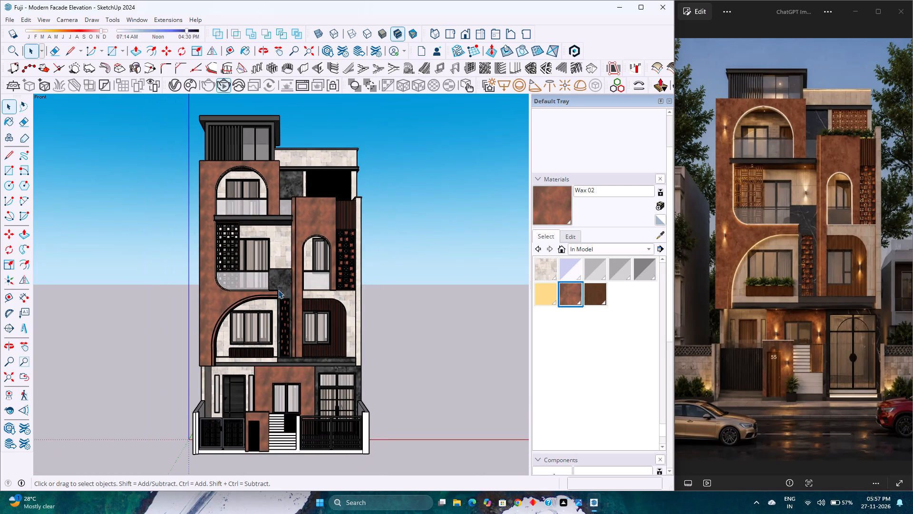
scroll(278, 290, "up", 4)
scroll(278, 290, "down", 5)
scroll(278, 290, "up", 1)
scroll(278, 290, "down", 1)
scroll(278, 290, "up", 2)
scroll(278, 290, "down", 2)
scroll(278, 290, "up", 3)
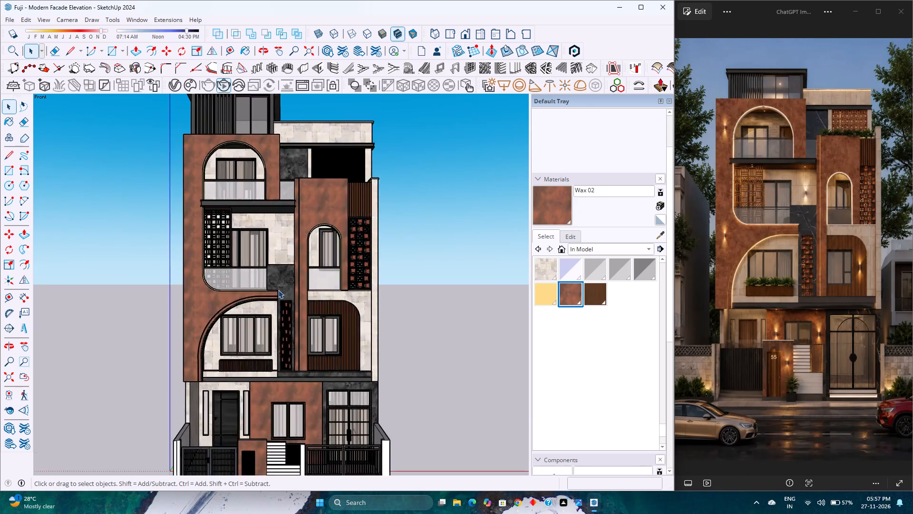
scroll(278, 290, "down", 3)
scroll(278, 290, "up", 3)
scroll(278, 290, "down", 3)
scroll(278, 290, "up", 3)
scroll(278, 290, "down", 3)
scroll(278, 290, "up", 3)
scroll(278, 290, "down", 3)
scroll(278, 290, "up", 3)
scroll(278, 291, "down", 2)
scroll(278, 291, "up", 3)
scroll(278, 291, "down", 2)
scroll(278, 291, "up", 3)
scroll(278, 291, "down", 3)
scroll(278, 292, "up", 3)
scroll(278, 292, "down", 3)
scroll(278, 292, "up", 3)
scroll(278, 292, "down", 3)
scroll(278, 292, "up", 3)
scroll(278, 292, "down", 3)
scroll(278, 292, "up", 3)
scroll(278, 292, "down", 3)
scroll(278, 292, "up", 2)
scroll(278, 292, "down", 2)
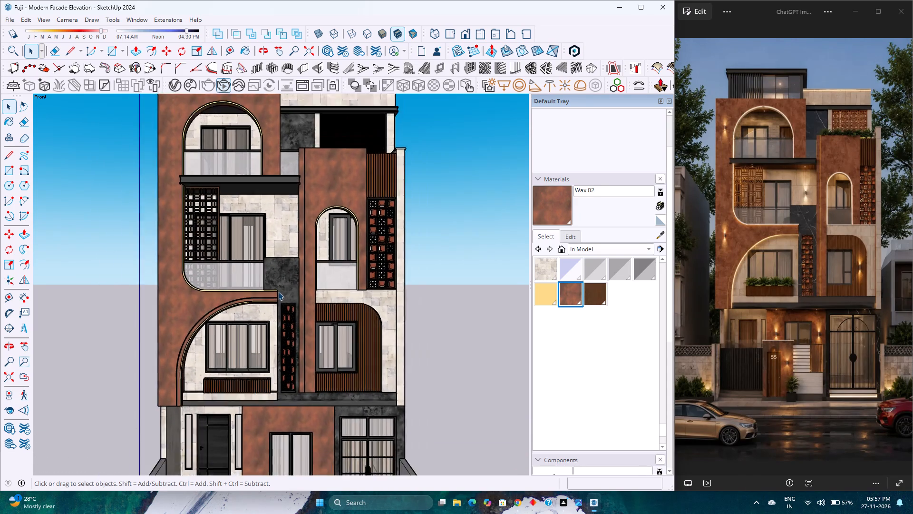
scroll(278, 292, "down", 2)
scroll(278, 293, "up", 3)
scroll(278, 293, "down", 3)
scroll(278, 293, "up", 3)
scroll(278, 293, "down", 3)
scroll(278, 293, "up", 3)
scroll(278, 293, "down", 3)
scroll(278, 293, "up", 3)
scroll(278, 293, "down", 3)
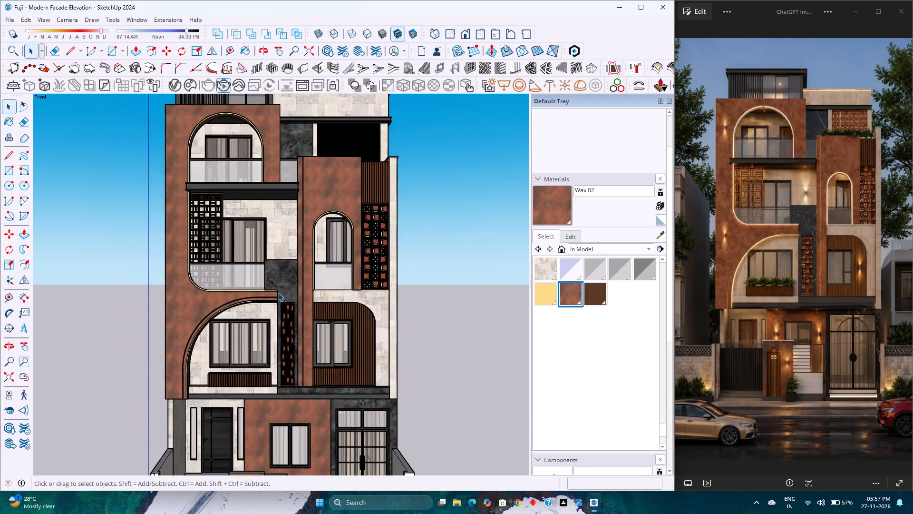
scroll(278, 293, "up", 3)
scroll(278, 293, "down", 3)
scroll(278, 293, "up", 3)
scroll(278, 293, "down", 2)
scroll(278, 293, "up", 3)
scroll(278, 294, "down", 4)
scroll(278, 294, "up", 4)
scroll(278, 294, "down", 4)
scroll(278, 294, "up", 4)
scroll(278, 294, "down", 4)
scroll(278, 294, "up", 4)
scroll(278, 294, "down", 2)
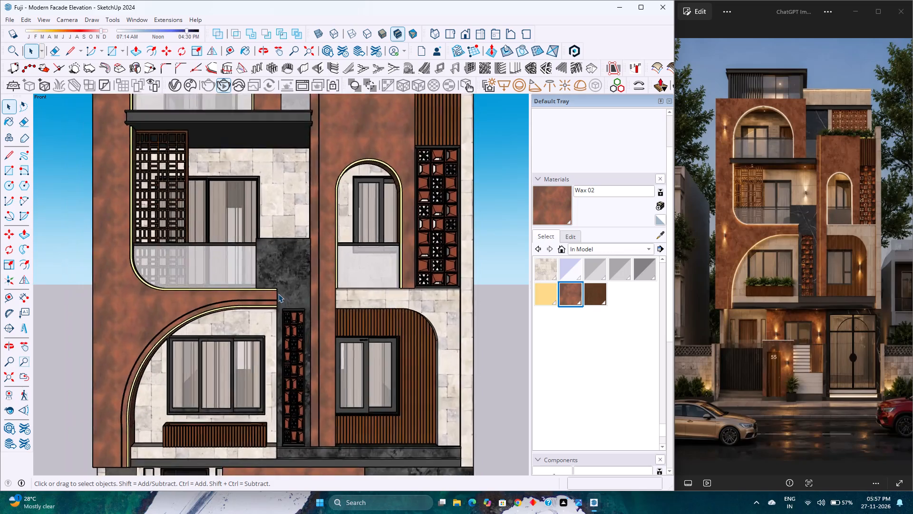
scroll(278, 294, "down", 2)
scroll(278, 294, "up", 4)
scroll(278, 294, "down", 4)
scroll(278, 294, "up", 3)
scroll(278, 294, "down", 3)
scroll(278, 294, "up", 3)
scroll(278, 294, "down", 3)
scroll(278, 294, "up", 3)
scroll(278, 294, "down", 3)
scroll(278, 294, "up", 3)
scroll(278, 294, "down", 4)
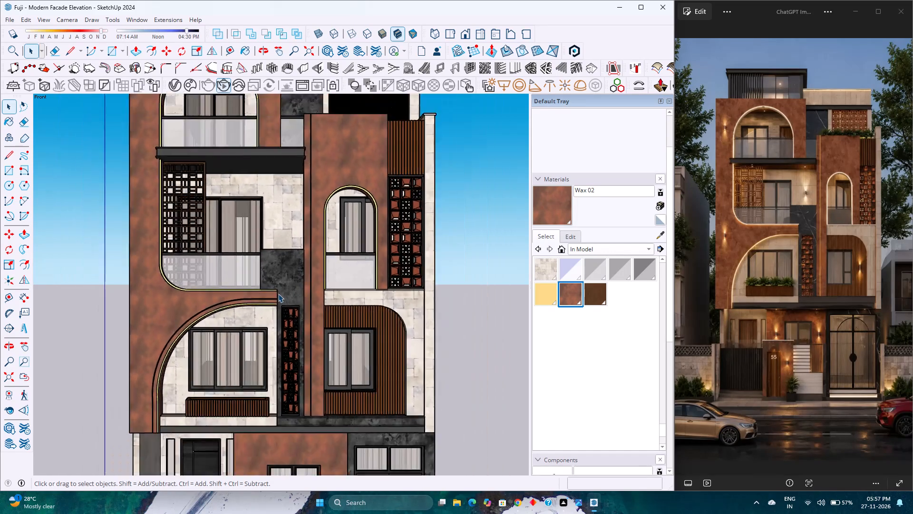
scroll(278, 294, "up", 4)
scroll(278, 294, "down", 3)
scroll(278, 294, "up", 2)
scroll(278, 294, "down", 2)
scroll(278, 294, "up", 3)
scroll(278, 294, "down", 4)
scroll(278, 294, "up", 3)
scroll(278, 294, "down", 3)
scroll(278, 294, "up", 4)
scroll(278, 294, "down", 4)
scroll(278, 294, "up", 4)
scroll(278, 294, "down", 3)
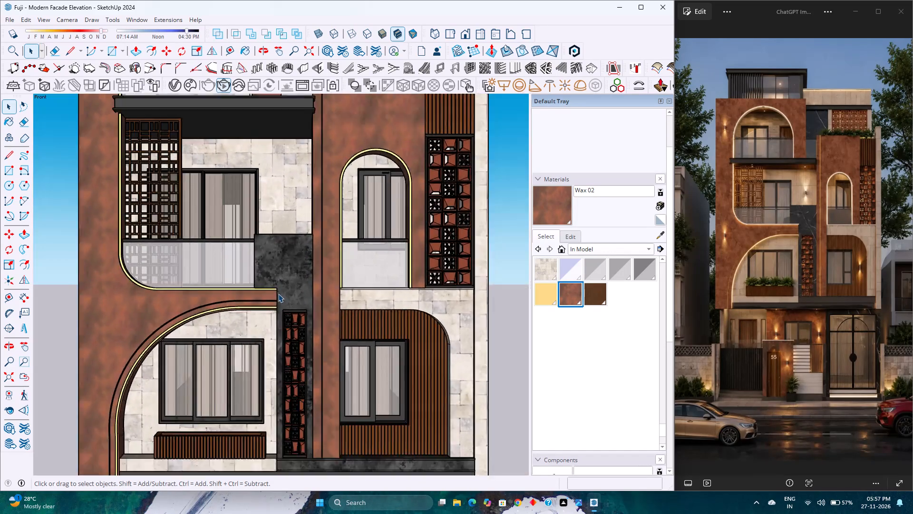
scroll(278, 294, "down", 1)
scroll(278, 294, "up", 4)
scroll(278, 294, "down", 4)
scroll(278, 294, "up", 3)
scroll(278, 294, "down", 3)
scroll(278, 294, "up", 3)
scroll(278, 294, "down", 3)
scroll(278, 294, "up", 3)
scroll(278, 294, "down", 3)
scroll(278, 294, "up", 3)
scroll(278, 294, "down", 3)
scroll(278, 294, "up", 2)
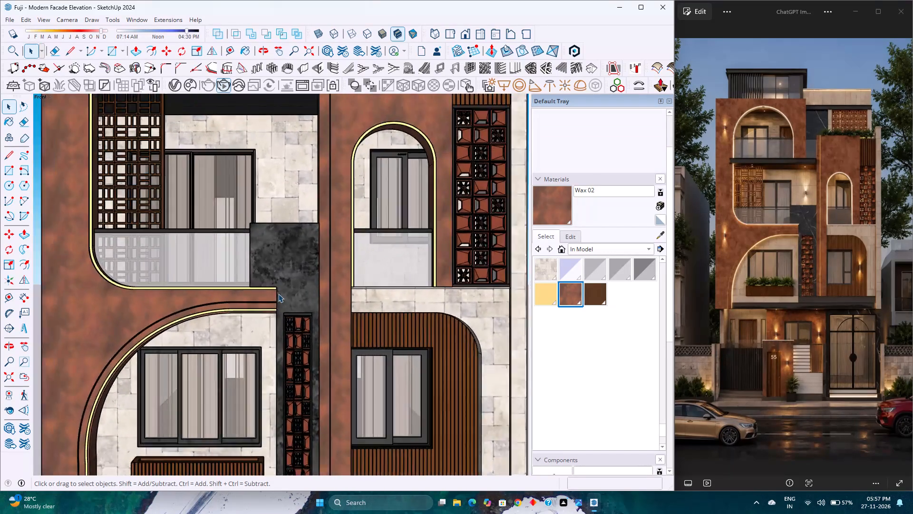
Examine the middle-floor arches, jali screens, windows and dark stone panel in front elevation, then the facade as a whole.
scroll(278, 294, "up", 1)
scroll(278, 294, "down", 3)
scroll(278, 294, "up", 3)
scroll(278, 294, "down", 3)
scroll(278, 294, "up", 3)
scroll(278, 294, "down", 6)
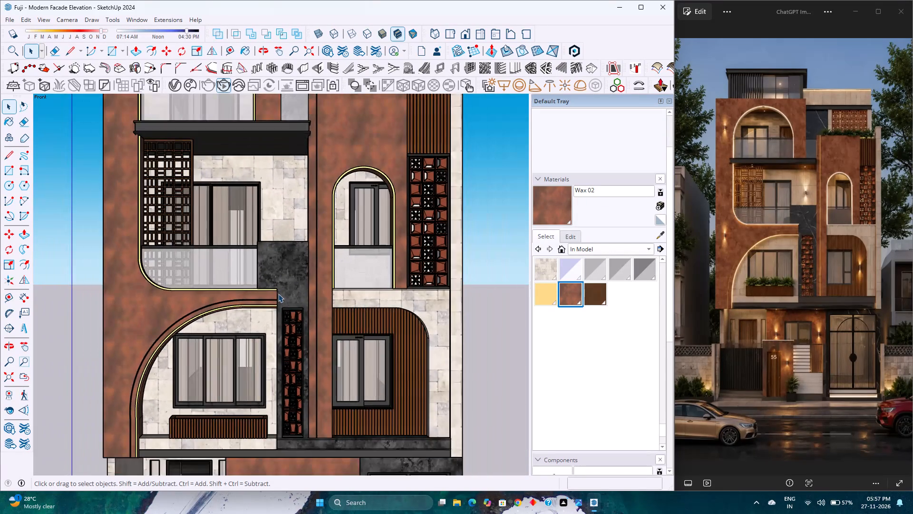
scroll(278, 294, "up", 3)
scroll(278, 294, "down", 4)
scroll(278, 294, "up", 3)
scroll(278, 294, "down", 3)
scroll(278, 294, "up", 3)
scroll(278, 294, "down", 3)
scroll(278, 294, "up", 1)
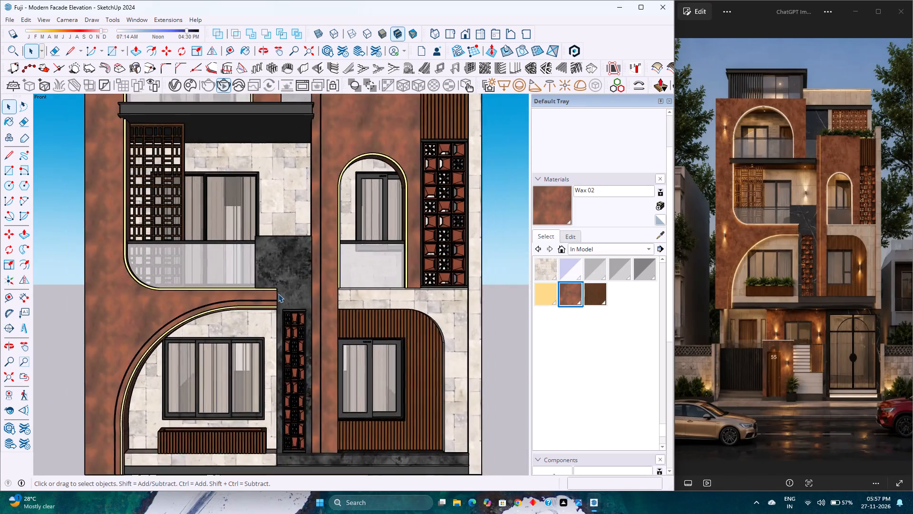
scroll(278, 294, "up", 2)
scroll(278, 294, "down", 2)
scroll(278, 294, "up", 2)
scroll(278, 294, "down", 3)
scroll(278, 294, "up", 3)
scroll(278, 294, "down", 2)
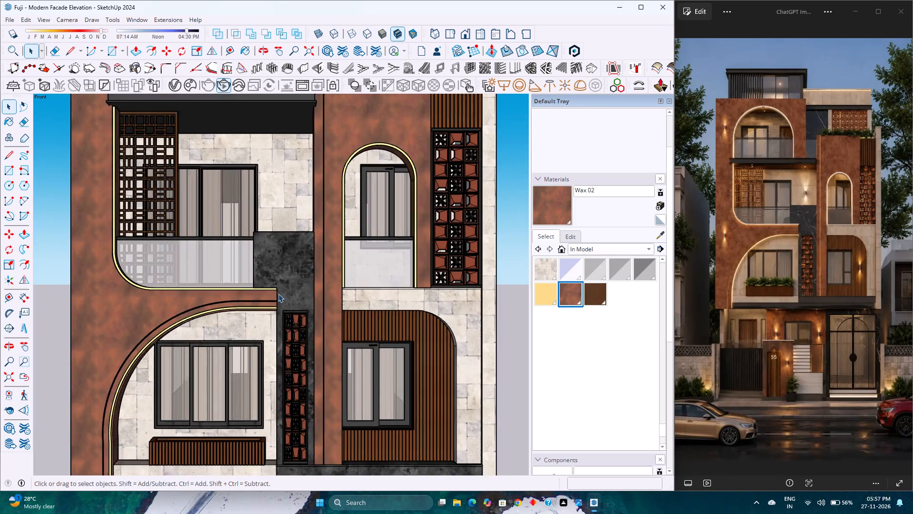
scroll(278, 294, "down", 9)
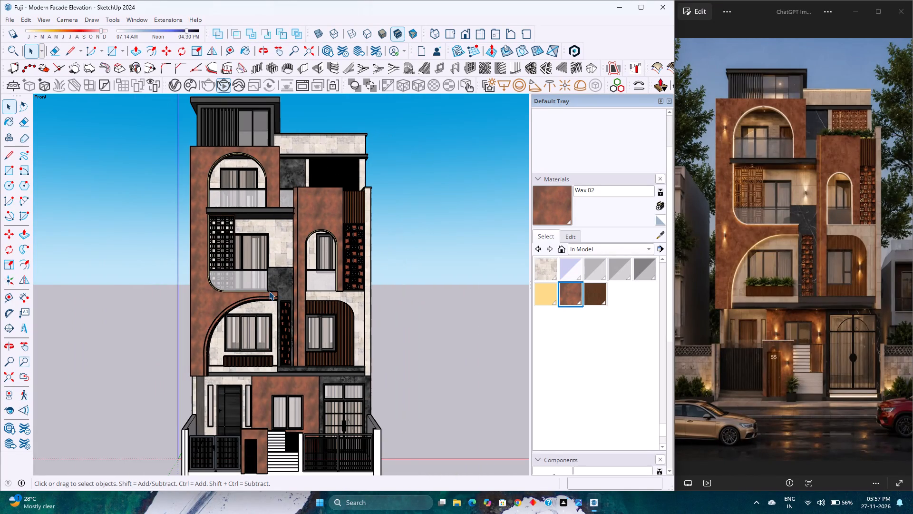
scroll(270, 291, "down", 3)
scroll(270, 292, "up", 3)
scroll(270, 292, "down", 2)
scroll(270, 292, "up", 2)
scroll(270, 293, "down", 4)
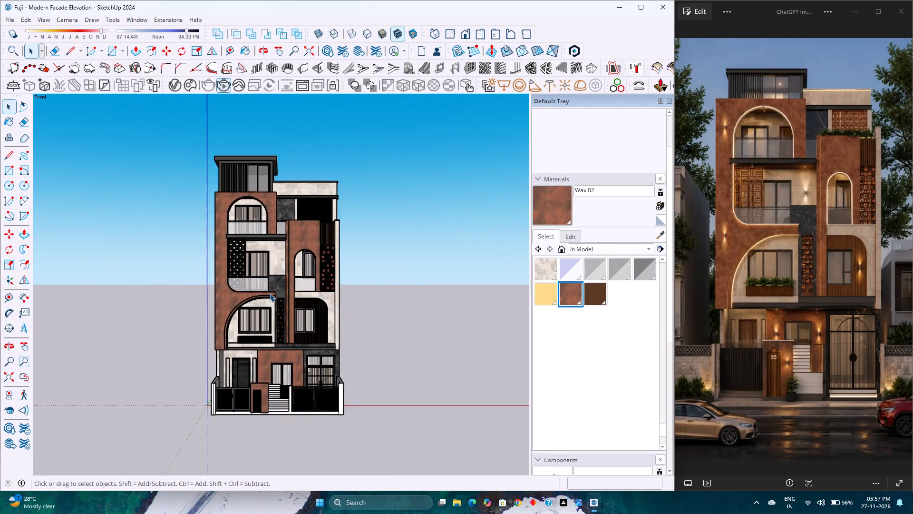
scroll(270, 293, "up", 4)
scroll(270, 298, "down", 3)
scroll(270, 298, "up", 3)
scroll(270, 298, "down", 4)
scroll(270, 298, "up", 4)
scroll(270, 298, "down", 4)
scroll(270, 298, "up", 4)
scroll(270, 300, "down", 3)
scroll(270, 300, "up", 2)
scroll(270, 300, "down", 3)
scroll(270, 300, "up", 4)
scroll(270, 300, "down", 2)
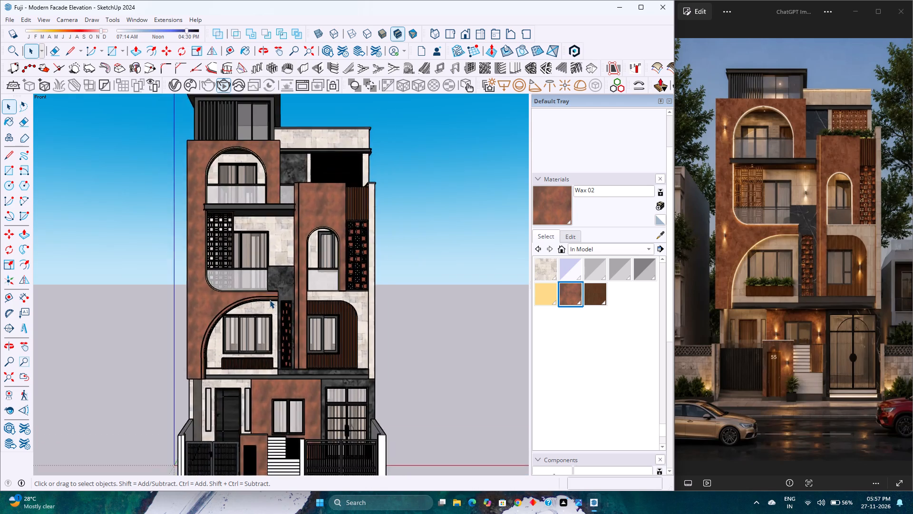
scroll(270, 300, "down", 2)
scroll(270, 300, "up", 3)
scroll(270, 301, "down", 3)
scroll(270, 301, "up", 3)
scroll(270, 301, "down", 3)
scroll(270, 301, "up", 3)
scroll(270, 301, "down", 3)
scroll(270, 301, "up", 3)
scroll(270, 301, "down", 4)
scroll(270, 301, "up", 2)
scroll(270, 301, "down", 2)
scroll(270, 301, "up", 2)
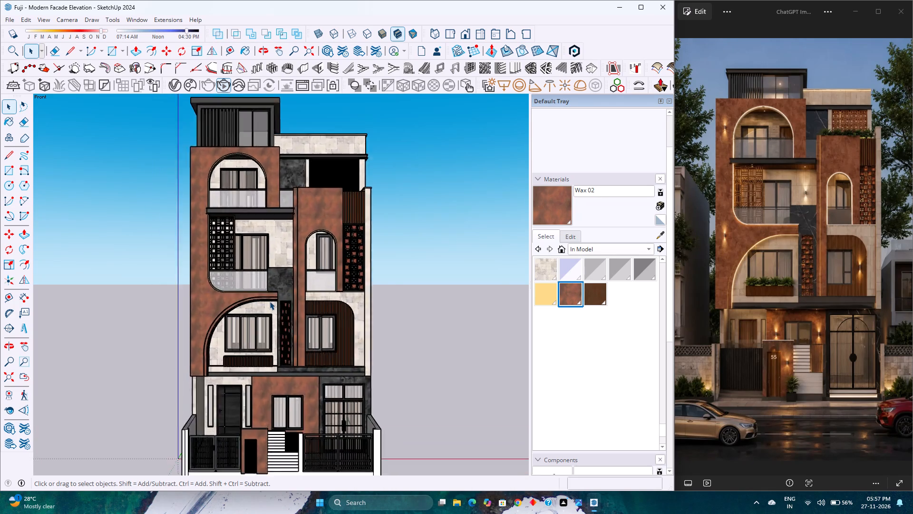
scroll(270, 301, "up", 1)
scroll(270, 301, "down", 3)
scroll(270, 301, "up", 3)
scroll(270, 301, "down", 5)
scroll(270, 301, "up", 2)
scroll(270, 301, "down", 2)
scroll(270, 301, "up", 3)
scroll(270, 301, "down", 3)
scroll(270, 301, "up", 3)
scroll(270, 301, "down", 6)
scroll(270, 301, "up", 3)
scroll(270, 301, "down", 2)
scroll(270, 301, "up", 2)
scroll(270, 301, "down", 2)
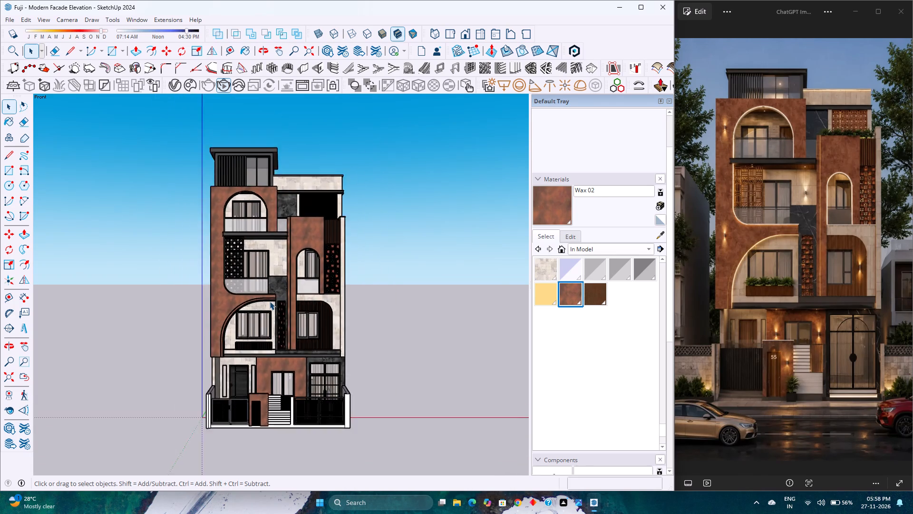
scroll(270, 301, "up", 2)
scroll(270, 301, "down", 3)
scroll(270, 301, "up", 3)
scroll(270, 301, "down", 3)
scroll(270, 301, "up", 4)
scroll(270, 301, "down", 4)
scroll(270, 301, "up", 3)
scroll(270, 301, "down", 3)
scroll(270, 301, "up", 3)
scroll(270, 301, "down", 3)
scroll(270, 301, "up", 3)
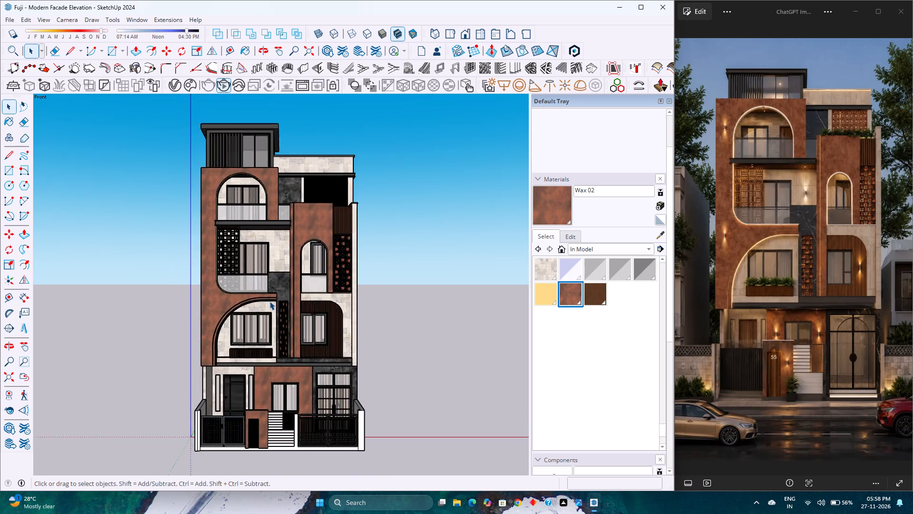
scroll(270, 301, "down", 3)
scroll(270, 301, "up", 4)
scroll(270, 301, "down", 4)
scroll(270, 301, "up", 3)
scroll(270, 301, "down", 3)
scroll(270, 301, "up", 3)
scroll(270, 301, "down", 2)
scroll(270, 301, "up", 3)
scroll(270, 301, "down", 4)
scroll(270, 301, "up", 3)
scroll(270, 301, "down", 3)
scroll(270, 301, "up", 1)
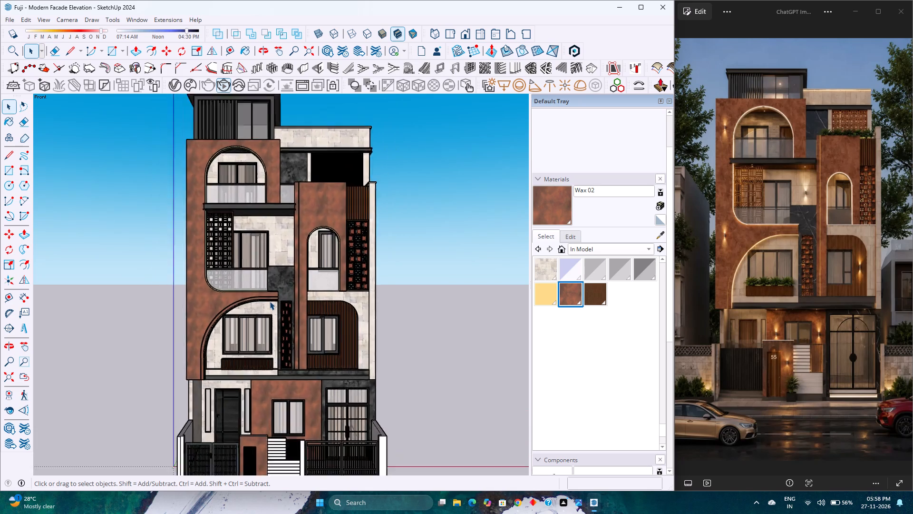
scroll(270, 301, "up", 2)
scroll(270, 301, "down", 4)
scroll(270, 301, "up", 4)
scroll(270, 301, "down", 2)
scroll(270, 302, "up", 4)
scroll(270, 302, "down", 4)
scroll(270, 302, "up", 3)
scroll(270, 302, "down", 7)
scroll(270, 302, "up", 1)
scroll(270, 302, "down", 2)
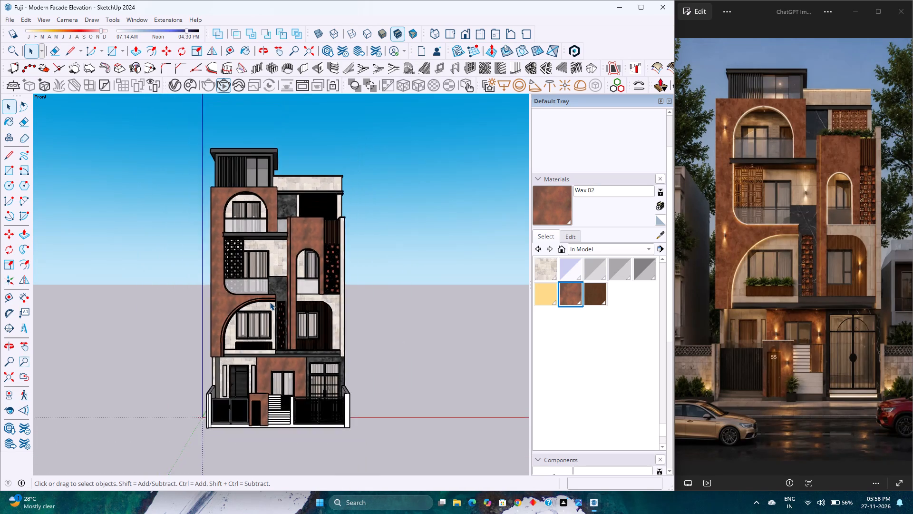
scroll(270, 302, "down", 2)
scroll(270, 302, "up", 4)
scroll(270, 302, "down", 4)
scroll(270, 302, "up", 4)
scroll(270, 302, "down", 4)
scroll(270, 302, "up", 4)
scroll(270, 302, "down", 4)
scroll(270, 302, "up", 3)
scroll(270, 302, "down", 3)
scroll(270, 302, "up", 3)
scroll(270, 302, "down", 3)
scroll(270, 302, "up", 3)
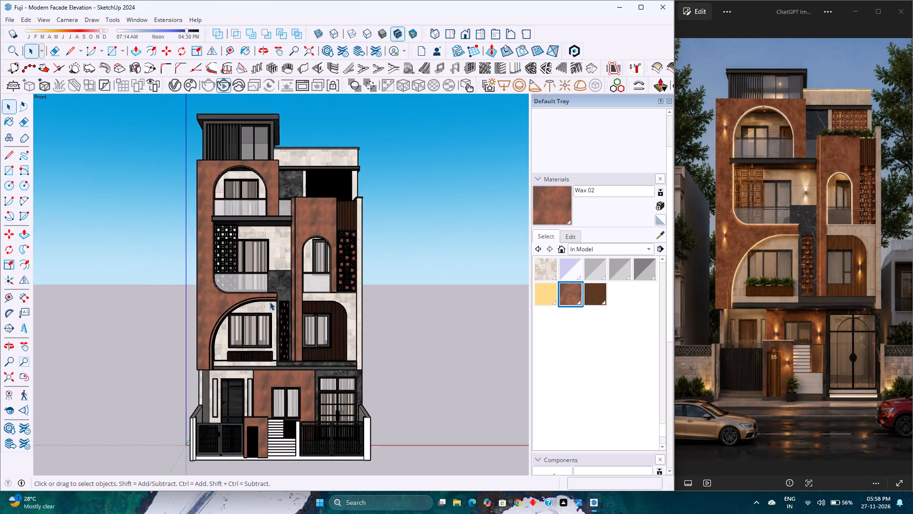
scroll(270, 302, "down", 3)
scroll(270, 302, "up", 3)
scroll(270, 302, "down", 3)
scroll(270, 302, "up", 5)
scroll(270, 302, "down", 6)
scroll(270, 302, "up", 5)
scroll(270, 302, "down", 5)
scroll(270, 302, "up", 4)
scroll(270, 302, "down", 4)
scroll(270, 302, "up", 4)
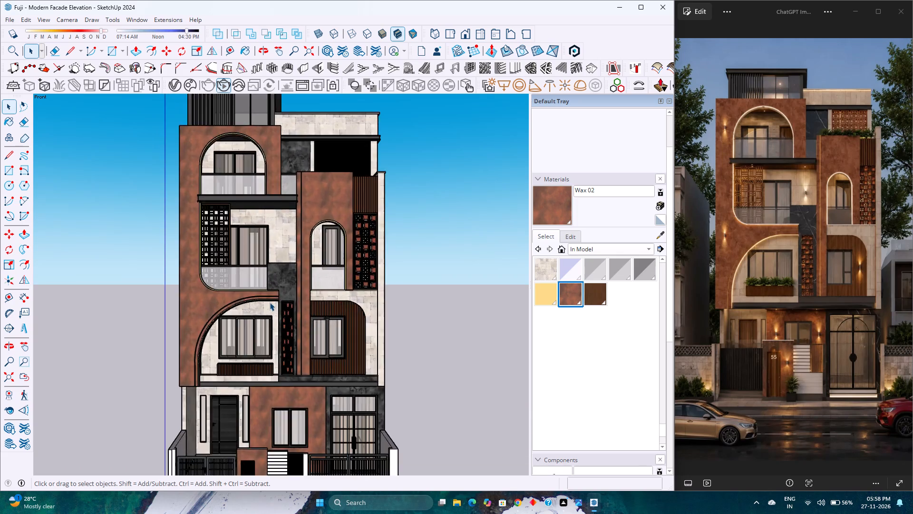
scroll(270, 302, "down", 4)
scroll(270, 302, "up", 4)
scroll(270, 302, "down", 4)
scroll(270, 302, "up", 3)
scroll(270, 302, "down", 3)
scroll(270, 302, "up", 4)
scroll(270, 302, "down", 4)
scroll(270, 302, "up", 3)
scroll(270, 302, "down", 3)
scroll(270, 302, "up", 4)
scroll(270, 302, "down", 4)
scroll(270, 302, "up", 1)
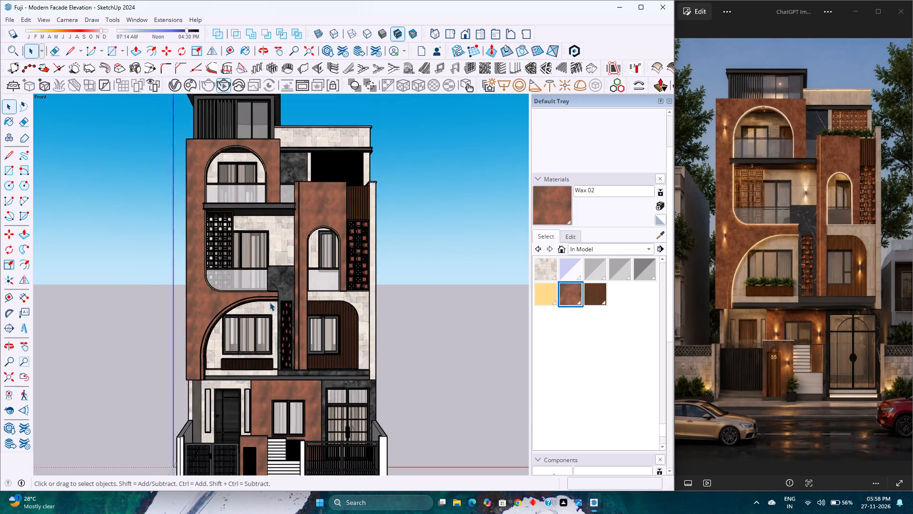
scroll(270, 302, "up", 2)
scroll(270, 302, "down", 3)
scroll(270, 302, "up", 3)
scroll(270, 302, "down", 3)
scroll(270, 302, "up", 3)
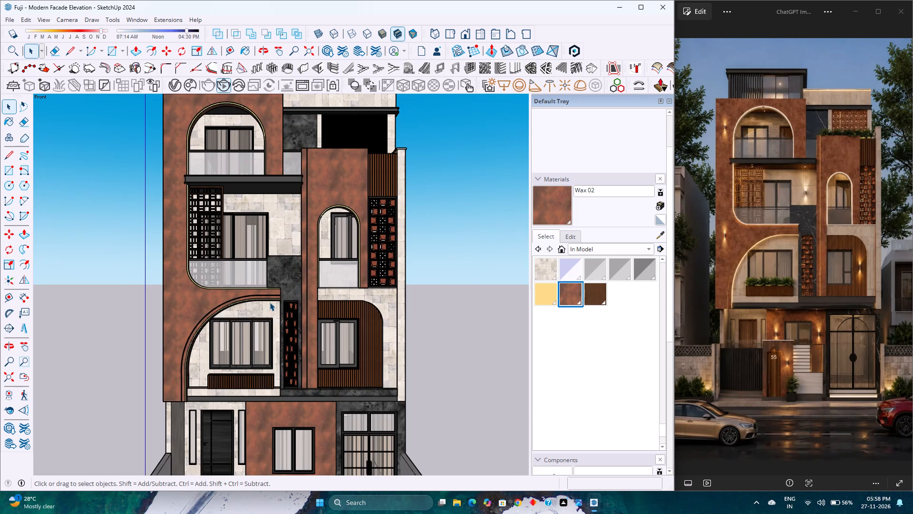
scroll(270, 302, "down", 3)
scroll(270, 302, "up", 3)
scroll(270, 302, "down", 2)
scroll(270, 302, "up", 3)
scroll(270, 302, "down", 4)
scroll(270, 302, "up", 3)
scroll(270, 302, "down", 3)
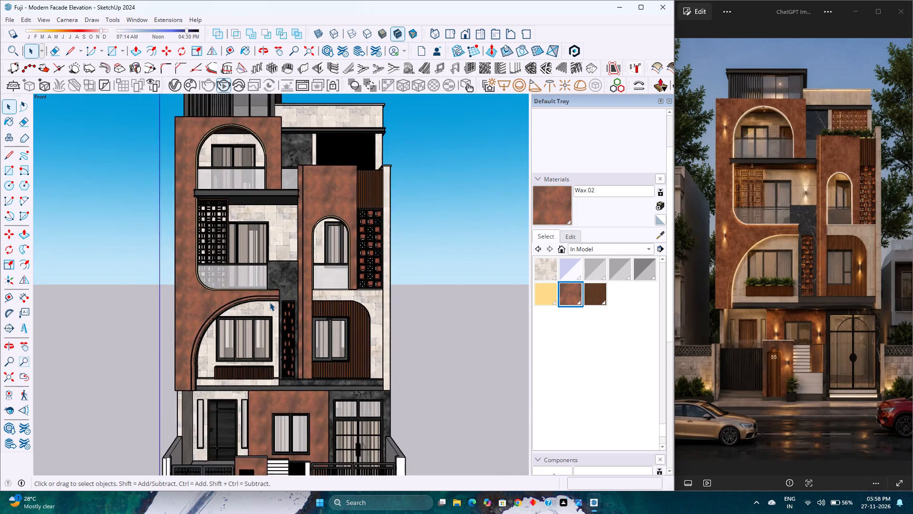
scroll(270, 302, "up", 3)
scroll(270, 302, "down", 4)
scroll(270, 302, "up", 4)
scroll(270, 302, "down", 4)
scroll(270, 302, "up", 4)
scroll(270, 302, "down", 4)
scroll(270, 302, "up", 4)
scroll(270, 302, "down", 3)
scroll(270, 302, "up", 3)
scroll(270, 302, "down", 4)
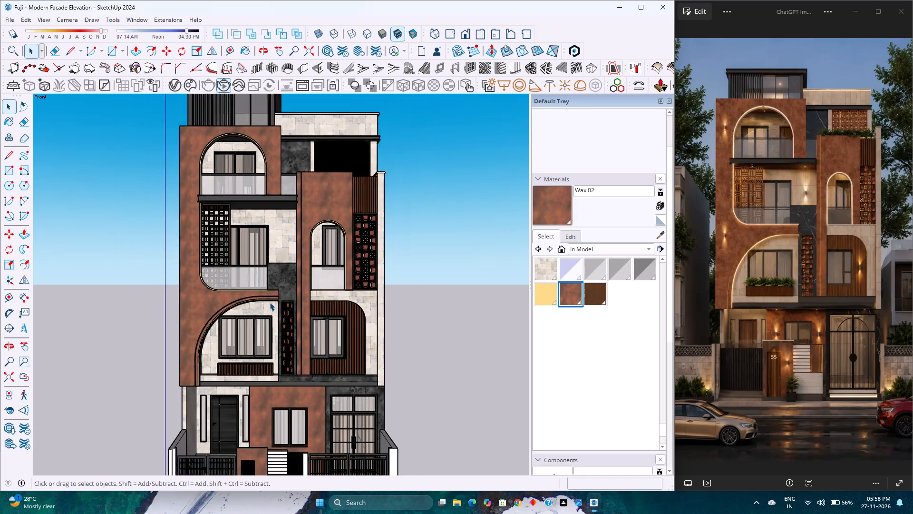
Examine the middle floors in front elevation, including the arches, windows, jali screens and slatted-wood bay.
scroll(270, 302, "up", 3)
scroll(270, 302, "down", 3)
scroll(270, 302, "up", 4)
scroll(270, 302, "down", 4)
scroll(270, 302, "up", 4)
scroll(270, 302, "down", 4)
scroll(270, 302, "up", 3)
scroll(270, 302, "down", 3)
scroll(270, 302, "up", 3)
scroll(270, 302, "down", 1)
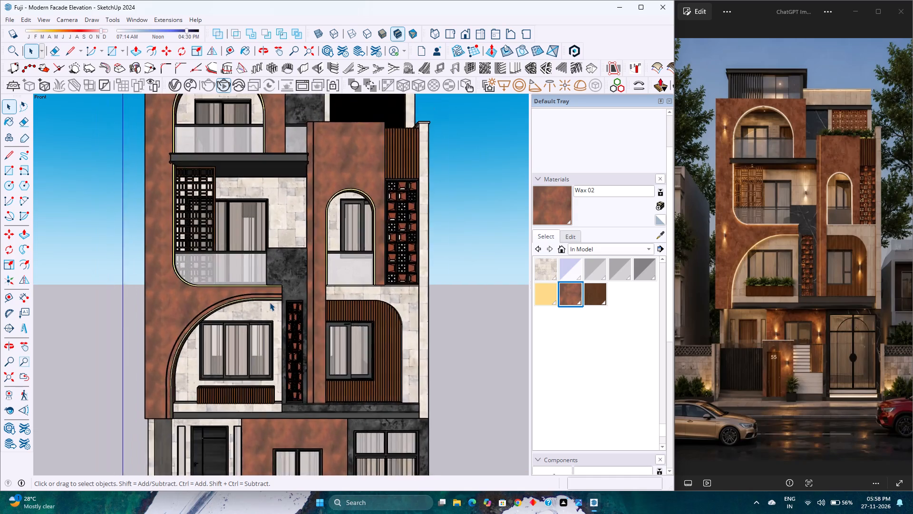
scroll(270, 302, "down", 2)
scroll(270, 302, "up", 3)
scroll(270, 302, "down", 4)
scroll(270, 302, "up", 4)
scroll(270, 302, "down", 3)
scroll(270, 302, "up", 3)
scroll(270, 302, "down", 4)
scroll(270, 302, "up", 4)
scroll(270, 302, "down", 4)
scroll(270, 302, "up", 3)
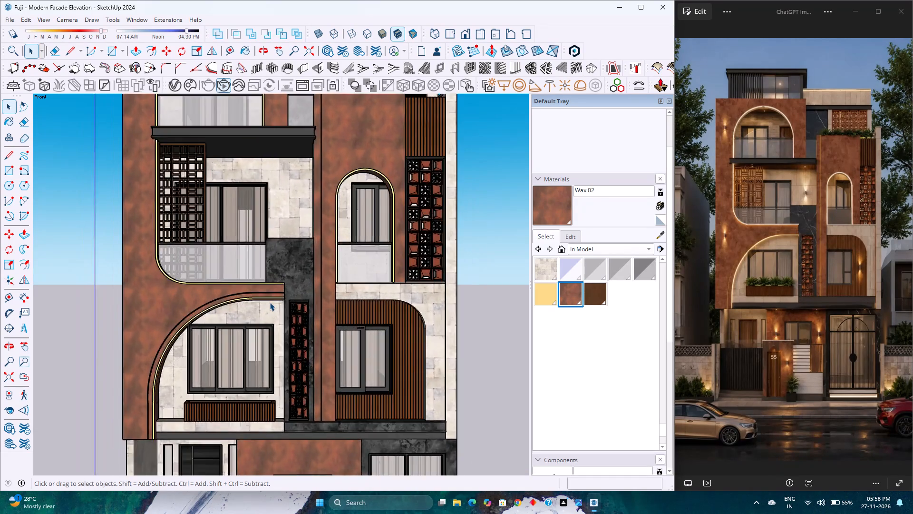
scroll(270, 302, "down", 3)
scroll(270, 302, "up", 3)
scroll(270, 302, "down", 3)
scroll(270, 302, "up", 3)
scroll(270, 302, "down", 3)
scroll(270, 302, "up", 4)
scroll(270, 302, "down", 4)
scroll(270, 302, "up", 3)
scroll(270, 302, "down", 3)
scroll(270, 302, "up", 4)
scroll(270, 302, "down", 3)
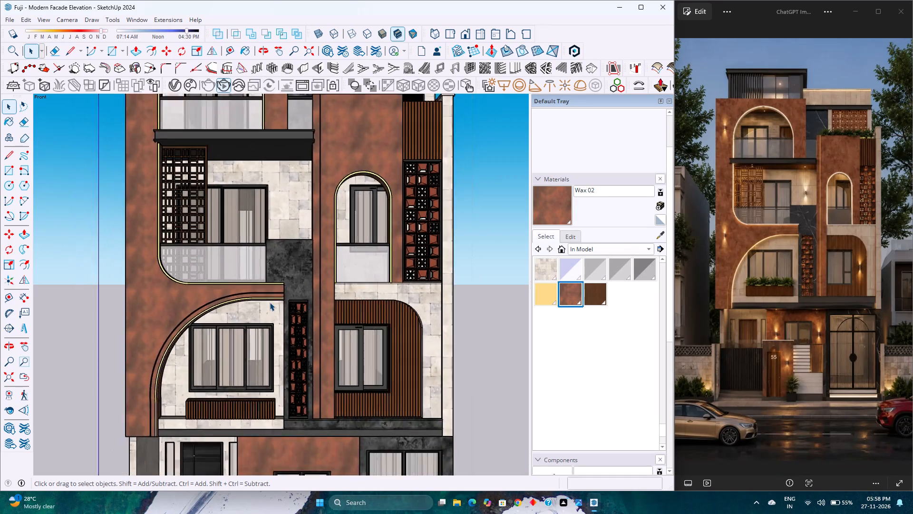
scroll(270, 302, "down", 1)
scroll(270, 302, "up", 3)
scroll(270, 302, "down", 3)
scroll(270, 302, "up", 3)
scroll(270, 302, "down", 3)
scroll(270, 302, "up", 3)
scroll(270, 302, "down", 3)
scroll(270, 302, "up", 3)
scroll(270, 302, "down", 3)
scroll(270, 302, "up", 3)
scroll(270, 302, "down", 3)
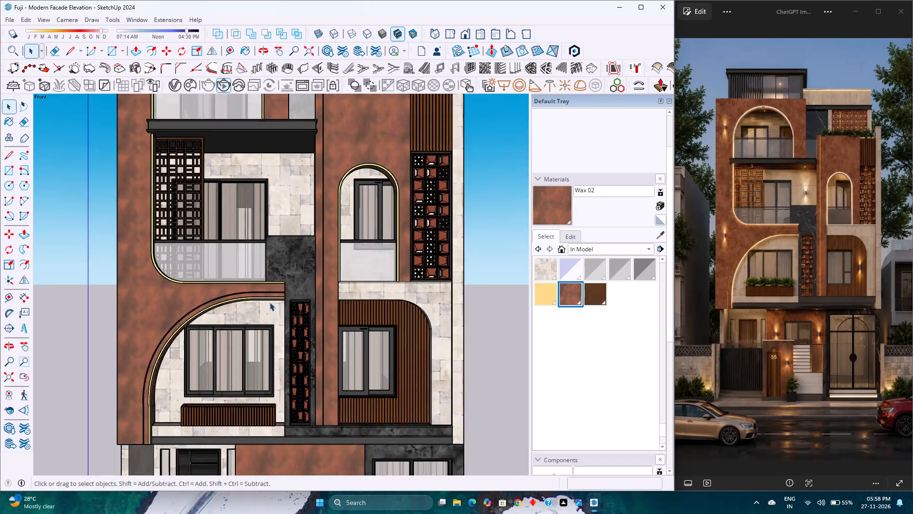
scroll(270, 302, "up", 3)
scroll(270, 302, "down", 3)
scroll(270, 304, "up", 3)
scroll(270, 304, "down", 3)
scroll(270, 304, "up", 4)
scroll(270, 304, "down", 4)
scroll(270, 304, "up", 4)
scroll(270, 304, "down", 4)
scroll(270, 304, "up", 4)
scroll(270, 304, "down", 4)
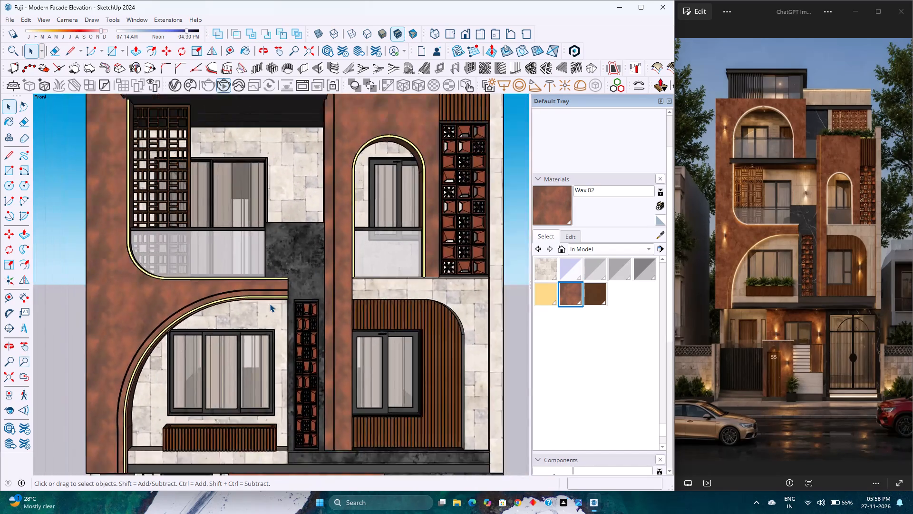
Examine the dark stone panel, its jali strip, the glass balcony and the large lower arch more closely.
scroll(270, 304, "up", 3)
scroll(270, 304, "down", 3)
scroll(270, 304, "up", 3)
scroll(270, 304, "down", 3)
scroll(270, 304, "up", 3)
scroll(270, 304, "down", 4)
scroll(270, 304, "up", 4)
scroll(270, 304, "down", 3)
scroll(270, 304, "up", 3)
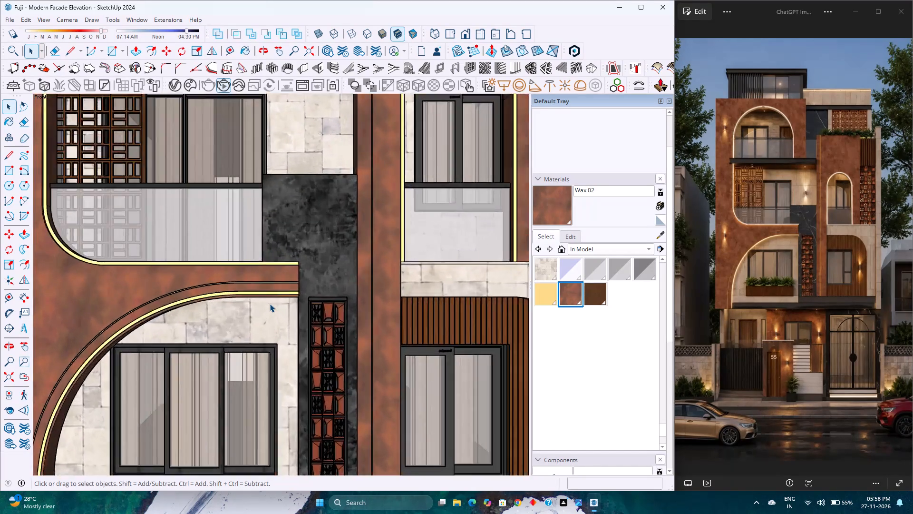
scroll(270, 304, "down", 3)
scroll(270, 304, "up", 3)
scroll(270, 304, "down", 4)
scroll(270, 304, "up", 4)
scroll(270, 304, "down", 4)
scroll(270, 304, "up", 3)
scroll(270, 304, "down", 3)
scroll(270, 304, "up", 4)
scroll(270, 304, "down", 4)
scroll(270, 304, "up", 4)
scroll(270, 304, "down", 4)
scroll(270, 304, "up", 4)
scroll(270, 304, "down", 4)
scroll(270, 304, "up", 4)
scroll(270, 304, "down", 4)
scroll(270, 304, "up", 3)
scroll(270, 304, "down", 3)
scroll(270, 304, "up", 3)
scroll(270, 304, "down", 3)
scroll(270, 304, "up", 3)
scroll(270, 304, "down", 3)
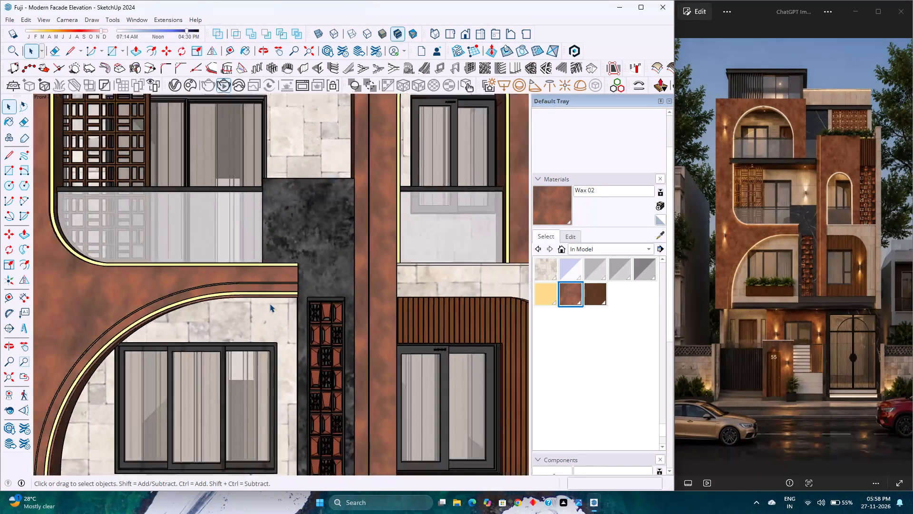
scroll(270, 304, "up", 3)
scroll(270, 304, "down", 3)
scroll(270, 304, "up", 2)
scroll(270, 304, "down", 4)
scroll(270, 304, "up", 4)
scroll(270, 304, "down", 4)
scroll(270, 304, "up", 4)
scroll(270, 304, "down", 4)
scroll(270, 304, "up", 3)
scroll(270, 304, "down", 3)
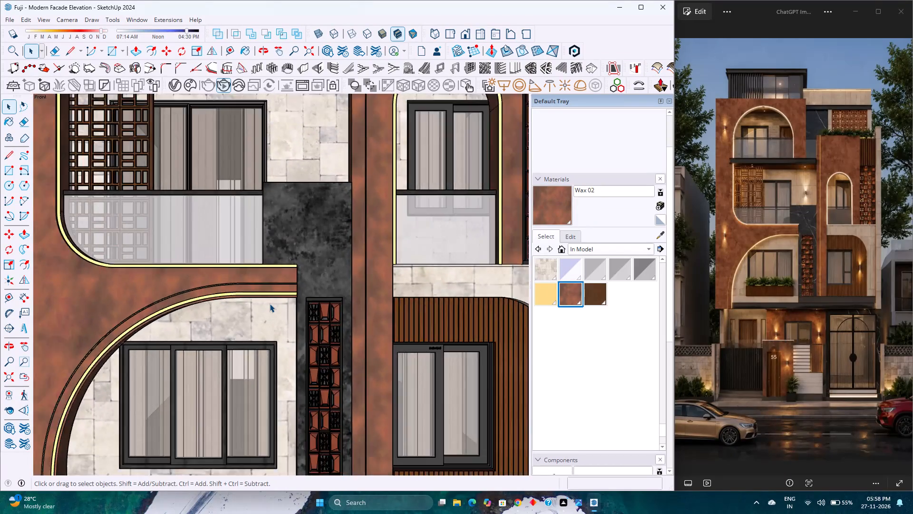
scroll(270, 304, "up", 3)
scroll(270, 304, "down", 3)
scroll(270, 304, "up", 3)
scroll(270, 304, "down", 4)
scroll(270, 304, "up", 4)
scroll(270, 304, "down", 3)
scroll(270, 304, "up", 3)
scroll(270, 305, "down", 3)
scroll(270, 305, "up", 3)
scroll(270, 305, "down", 4)
scroll(270, 305, "up", 4)
scroll(270, 305, "down", 2)
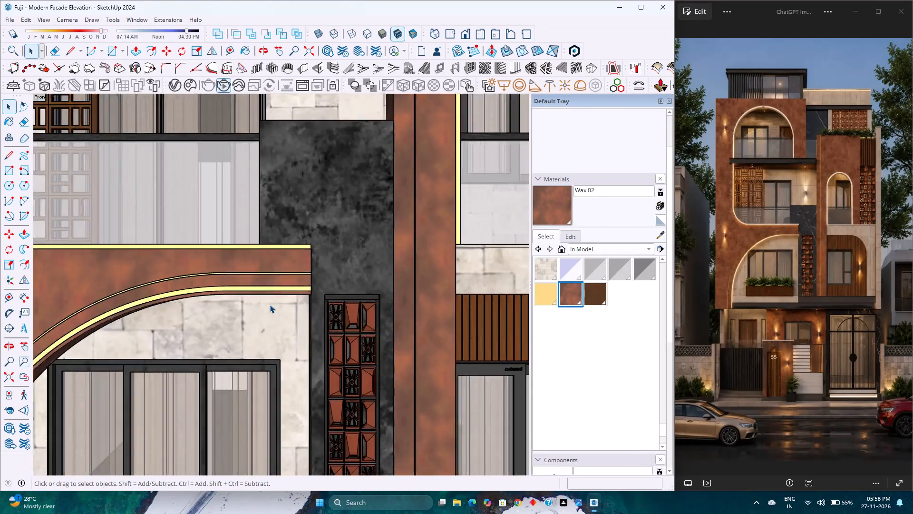
Examine the yellow trim bands and rust-textured edge of the lower arch where they meet the dark stone panel.
scroll(270, 305, "down", 2)
scroll(270, 305, "up", 4)
scroll(270, 305, "down", 4)
scroll(270, 305, "up", 3)
scroll(270, 305, "down", 2)
scroll(265, 298, "up", 2)
scroll(265, 298, "down", 3)
scroll(265, 298, "up", 2)
scroll(264, 301, "down", 3)
scroll(264, 301, "up", 4)
scroll(264, 301, "down", 3)
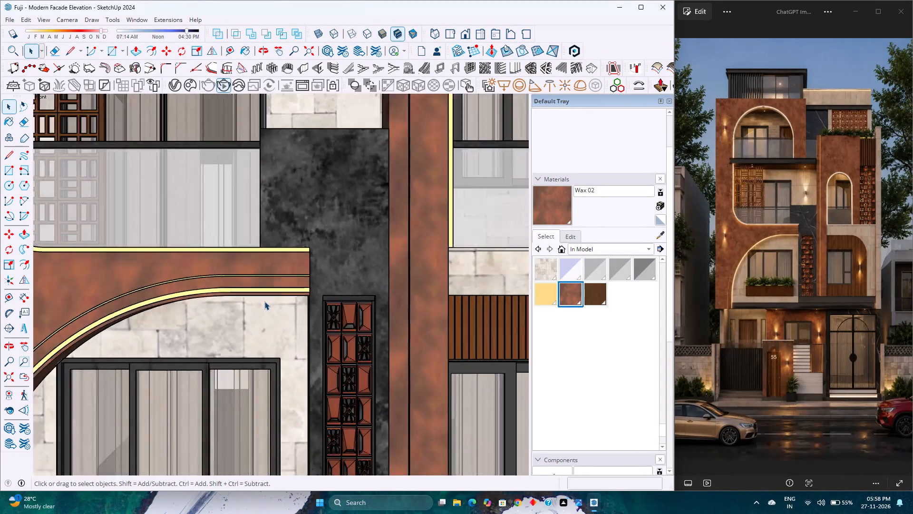
scroll(264, 301, "down", 1)
scroll(264, 301, "up", 3)
scroll(264, 301, "down", 4)
scroll(264, 301, "up", 4)
scroll(264, 301, "down", 4)
scroll(264, 301, "up", 3)
scroll(264, 301, "down", 3)
scroll(264, 301, "up", 3)
scroll(264, 301, "down", 4)
scroll(264, 301, "up", 4)
scroll(264, 301, "down", 4)
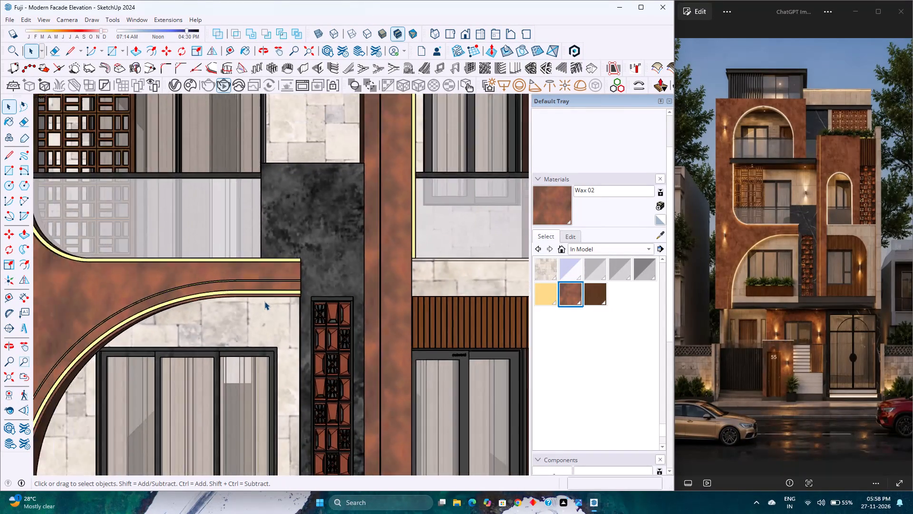
scroll(264, 301, "up", 4)
scroll(264, 301, "down", 4)
scroll(264, 301, "up", 4)
scroll(264, 301, "down", 4)
scroll(264, 301, "up", 4)
scroll(264, 301, "down", 4)
scroll(264, 301, "up", 4)
scroll(264, 301, "down", 4)
scroll(264, 301, "up", 3)
scroll(264, 301, "down", 3)
scroll(264, 301, "up", 2)
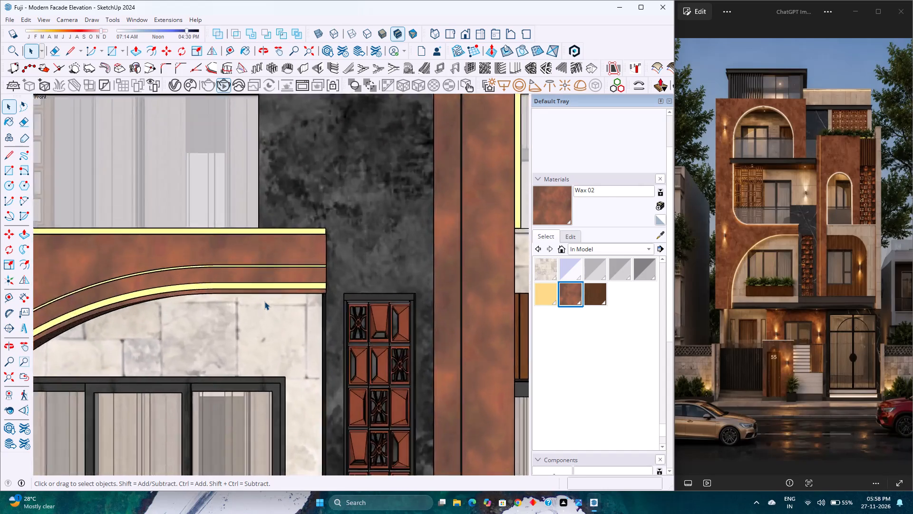
scroll(264, 301, "up", 2)
scroll(264, 301, "down", 5)
scroll(264, 301, "up", 4)
scroll(264, 302, "down", 3)
scroll(264, 302, "up", 4)
scroll(264, 302, "down", 4)
scroll(264, 302, "up", 4)
scroll(264, 302, "down", 4)
scroll(264, 302, "up", 4)
scroll(264, 302, "down", 4)
scroll(264, 302, "up", 4)
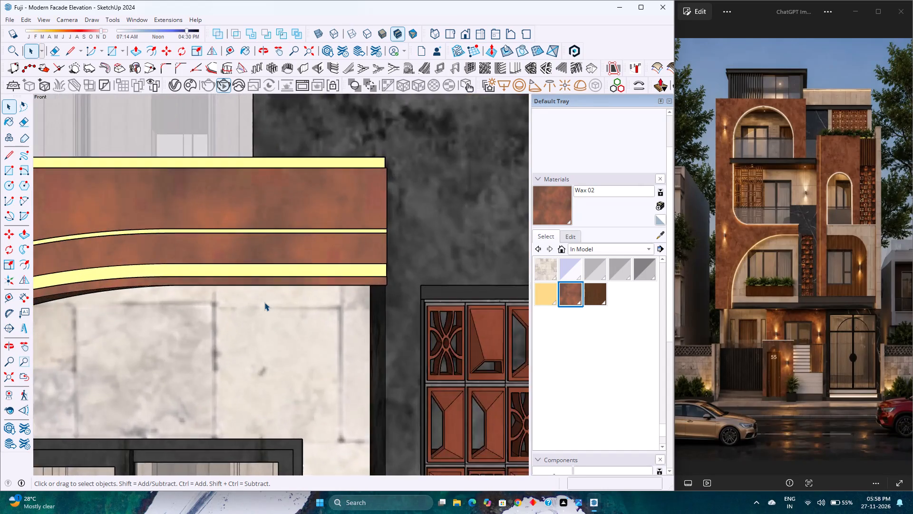
scroll(264, 303, "down", 4)
scroll(264, 303, "up", 4)
scroll(264, 303, "down", 4)
scroll(264, 303, "up", 4)
scroll(264, 303, "down", 4)
scroll(264, 303, "up", 4)
scroll(264, 303, "down", 4)
scroll(264, 303, "up", 4)
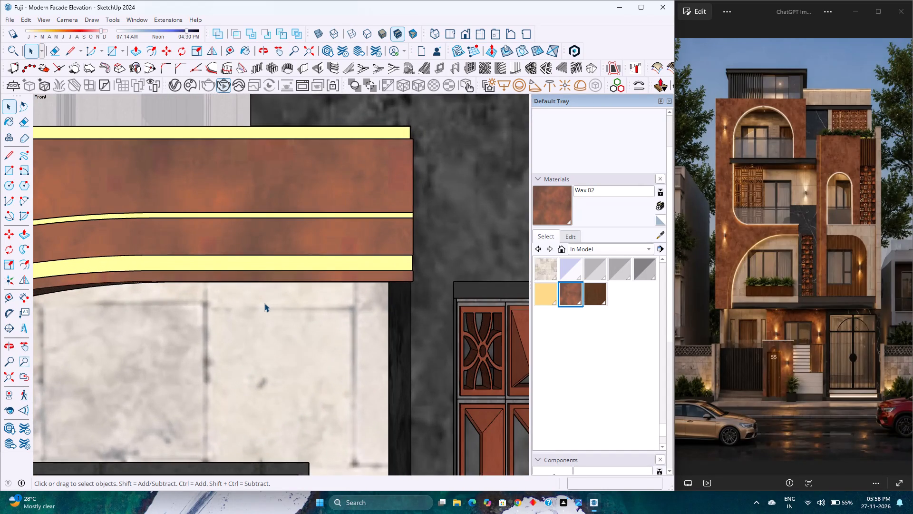
scroll(264, 303, "down", 3)
scroll(264, 304, "up", 3)
scroll(264, 304, "down", 4)
scroll(264, 304, "up", 2)
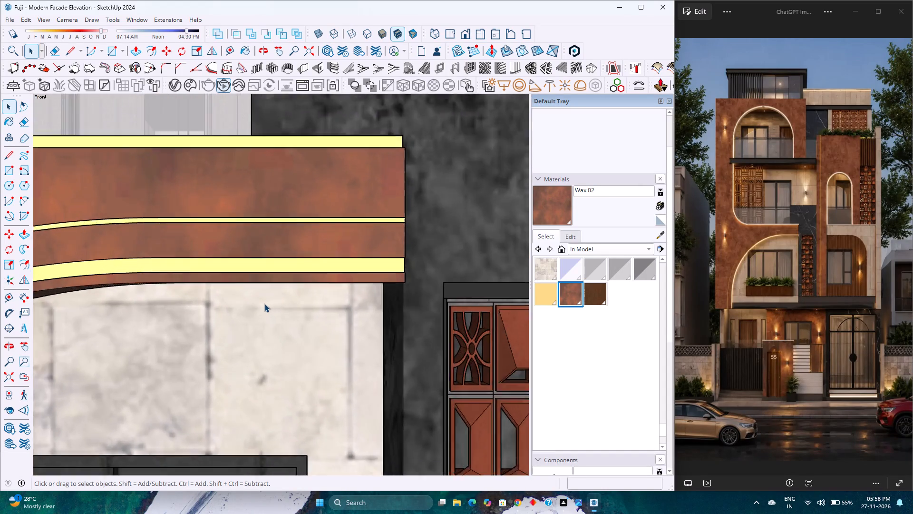
Examine the lower arch's yellow trim bands, rust-textured edge and underside where they meet the light stone wall.
scroll(264, 304, "up", 1)
scroll(264, 305, "down", 3)
scroll(264, 305, "up", 3)
scroll(264, 305, "down", 4)
scroll(264, 305, "up", 4)
scroll(264, 305, "down", 4)
scroll(264, 305, "up", 4)
scroll(264, 305, "down", 4)
scroll(264, 305, "up", 4)
scroll(264, 305, "down", 4)
scroll(264, 305, "up", 4)
scroll(264, 305, "down", 4)
scroll(264, 305, "up", 4)
scroll(264, 305, "down", 4)
scroll(264, 305, "up", 3)
scroll(264, 305, "down", 3)
scroll(264, 305, "up", 4)
scroll(264, 305, "down", 5)
scroll(264, 305, "up", 5)
scroll(264, 305, "down", 4)
scroll(264, 305, "up", 3)
scroll(264, 305, "down", 2)
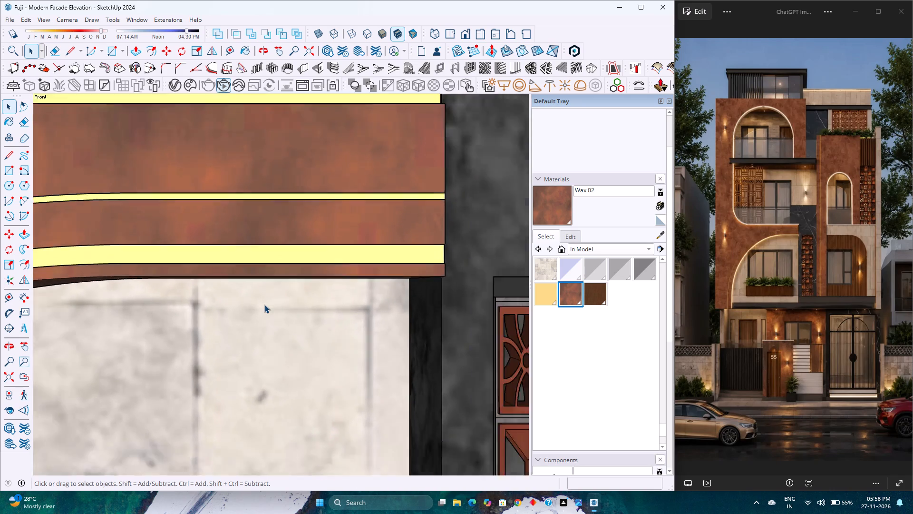
scroll(264, 305, "down", 2)
scroll(264, 305, "up", 4)
scroll(264, 305, "down", 4)
scroll(264, 305, "up", 4)
scroll(264, 305, "down", 4)
scroll(264, 305, "up", 4)
scroll(264, 305, "down", 4)
scroll(264, 305, "up", 4)
scroll(264, 305, "down", 4)
scroll(264, 305, "up", 4)
scroll(264, 305, "down", 4)
scroll(264, 305, "up", 4)
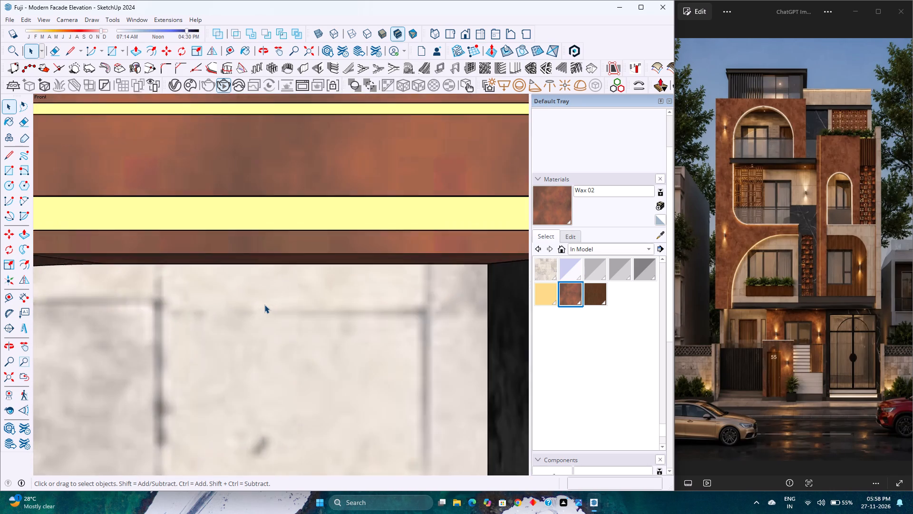
scroll(264, 305, "down", 3)
scroll(264, 305, "up", 3)
scroll(264, 305, "down", 4)
scroll(264, 305, "up", 4)
scroll(264, 305, "down", 4)
scroll(264, 305, "up", 4)
scroll(264, 305, "down", 4)
scroll(264, 305, "up", 4)
scroll(264, 305, "down", 4)
scroll(264, 305, "up", 3)
scroll(264, 305, "down", 3)
scroll(264, 305, "up", 3)
scroll(264, 305, "down", 3)
scroll(264, 305, "up", 3)
scroll(264, 305, "down", 3)
scroll(264, 305, "up", 3)
scroll(264, 305, "down", 2)
scroll(264, 305, "up", 2)
scroll(264, 305, "down", 4)
scroll(264, 305, "up", 4)
scroll(264, 305, "down", 2)
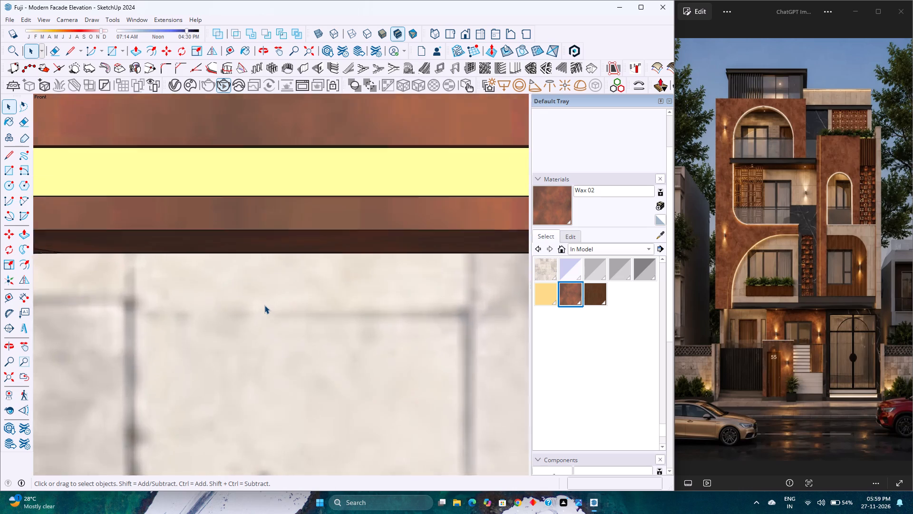
scroll(264, 305, "down", 2)
scroll(264, 305, "up", 4)
scroll(264, 305, "down", 3)
scroll(264, 306, "up", 3)
scroll(264, 306, "down", 5)
scroll(264, 306, "up", 3)
Examine the lower arch beside the dark stone panel, then the facade as a whole in front elevation.
scroll(264, 306, "down", 11)
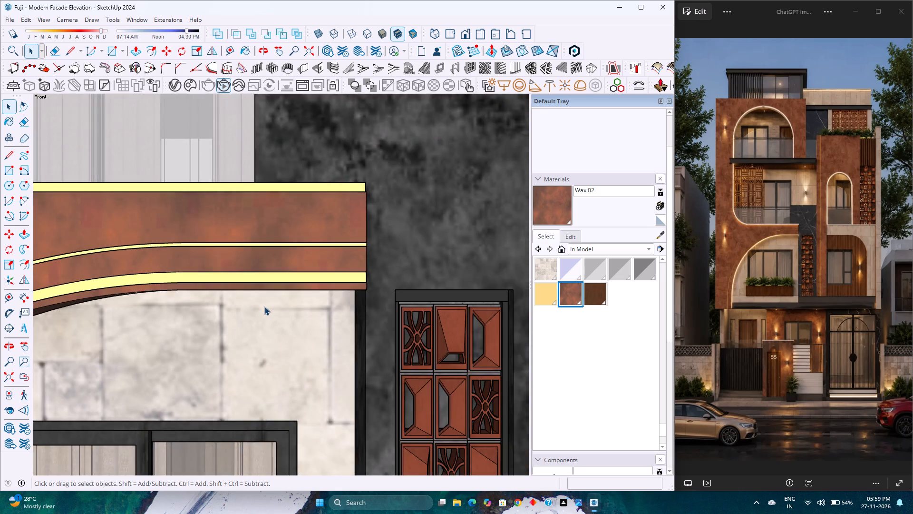
scroll(264, 306, "down", 18)
scroll(264, 307, "up", 1)
scroll(264, 307, "down", 4)
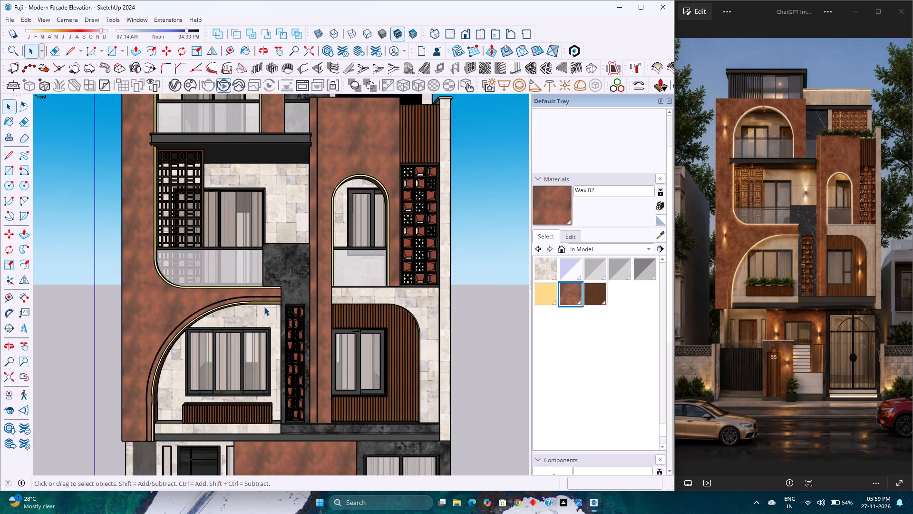
scroll(264, 307, "down", 16)
scroll(264, 307, "up", 4)
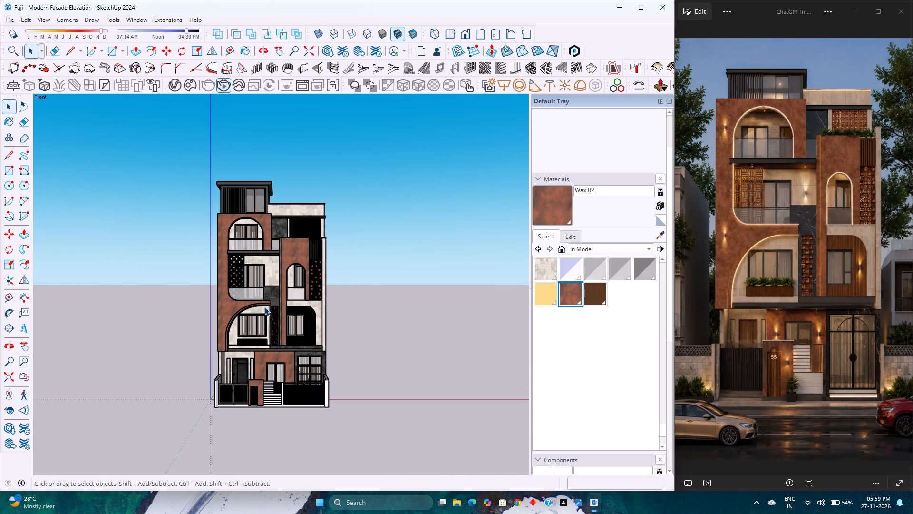
scroll(264, 307, "up", 10)
scroll(251, 321, "down", 4)
scroll(251, 321, "up", 3)
scroll(251, 321, "down", 2)
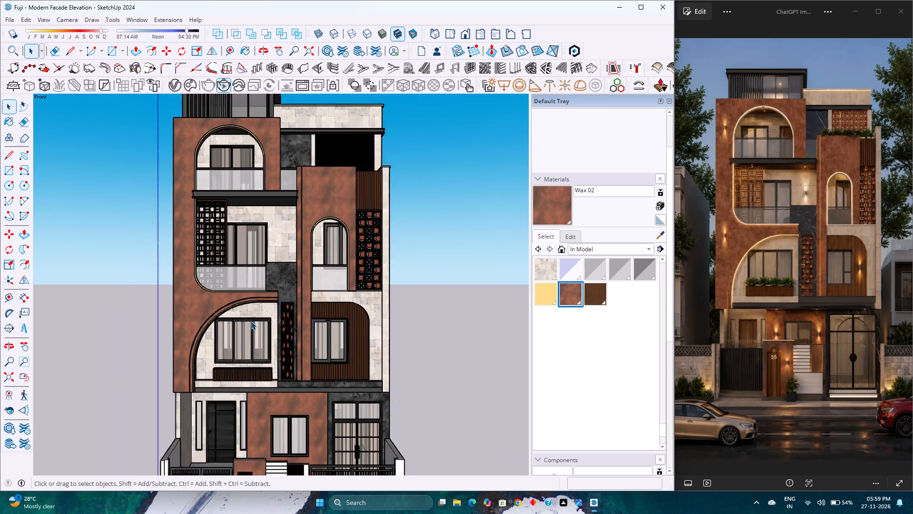
Examine the middle-floor windows, arches, jali screens and slatted-wood bay in front elevation.
scroll(251, 321, "down", 2)
scroll(251, 321, "up", 4)
scroll(251, 321, "down", 4)
scroll(251, 321, "up", 4)
scroll(251, 321, "down", 4)
scroll(251, 321, "up", 4)
scroll(251, 321, "down", 4)
scroll(251, 321, "up", 4)
scroll(251, 321, "down", 4)
scroll(251, 321, "up", 4)
scroll(251, 321, "down", 4)
scroll(251, 321, "up", 4)
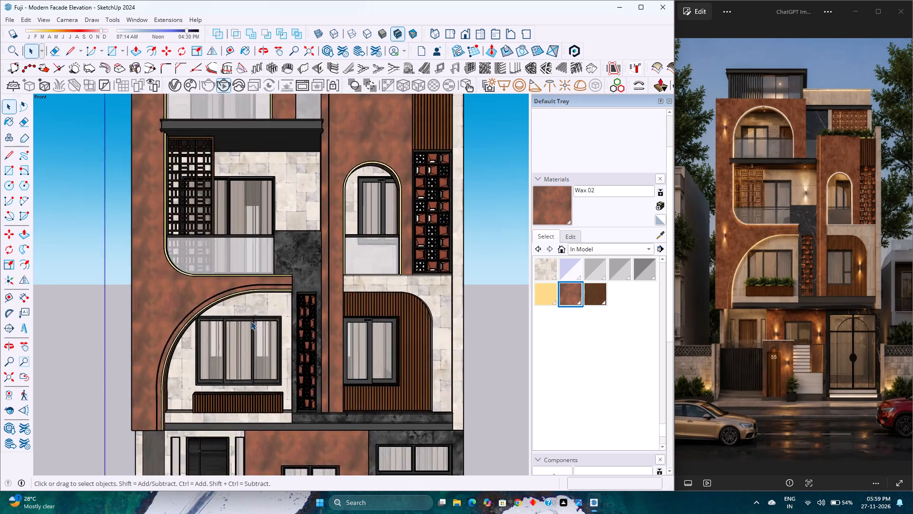
scroll(251, 321, "down", 4)
scroll(251, 321, "up", 4)
scroll(251, 321, "down", 4)
scroll(251, 321, "up", 3)
scroll(251, 321, "down", 3)
scroll(251, 321, "up", 3)
scroll(251, 321, "down", 4)
scroll(251, 321, "up", 4)
scroll(251, 321, "down", 3)
scroll(251, 321, "up", 3)
scroll(251, 321, "down", 4)
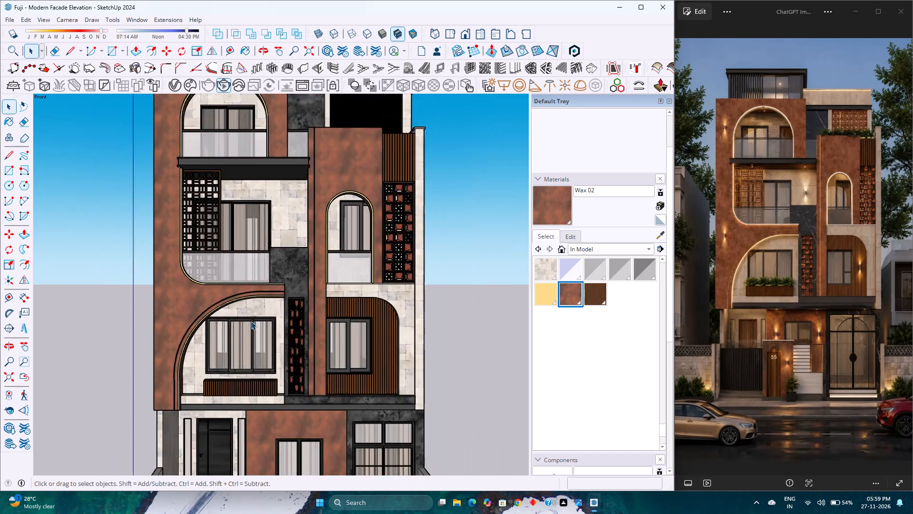
scroll(251, 321, "up", 4)
scroll(251, 321, "down", 4)
scroll(251, 321, "up", 4)
scroll(251, 321, "down", 4)
scroll(251, 322, "up", 3)
scroll(251, 322, "down", 3)
scroll(251, 322, "up", 4)
scroll(251, 322, "down", 4)
scroll(251, 322, "up", 4)
scroll(251, 322, "down", 4)
scroll(251, 322, "up", 4)
scroll(251, 322, "down", 8)
Examine the building in perspective from both front corners, including the facade's depth and its plain side walls.
middle_click_drag(249, 325, 241, 331)
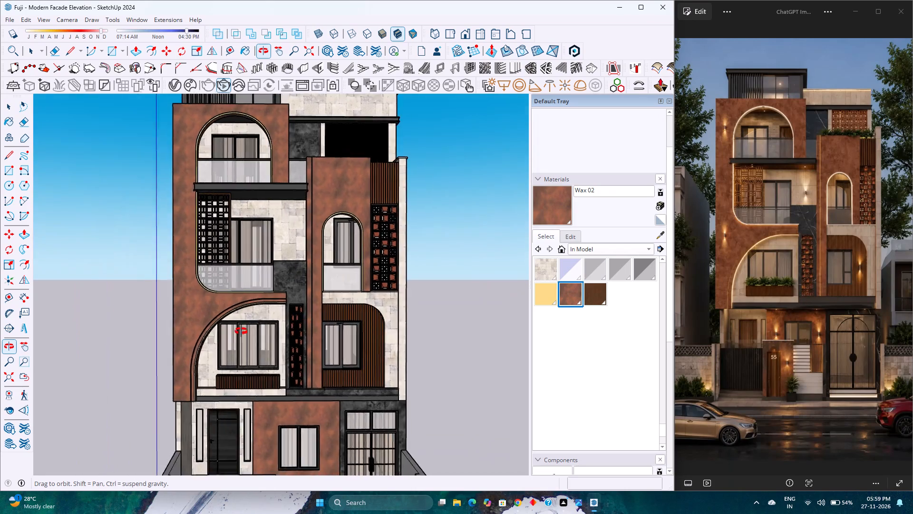
middle_click_drag(241, 331, 147, 352)
scroll(205, 342, "up", 2)
scroll(205, 341, "down", 2)
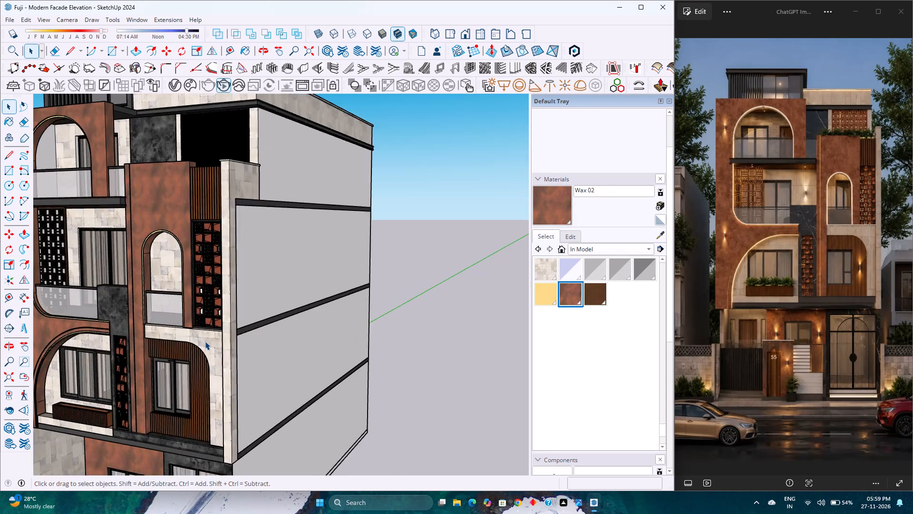
scroll(205, 341, "down", 4)
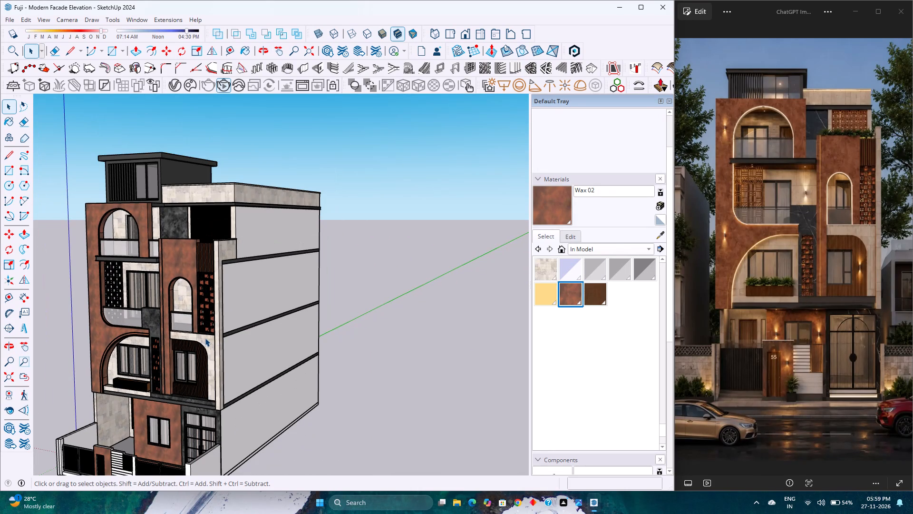
scroll(205, 338, "down", 3)
scroll(205, 338, "up", 2)
scroll(205, 338, "down", 3)
scroll(205, 338, "up", 4)
scroll(205, 338, "down", 4)
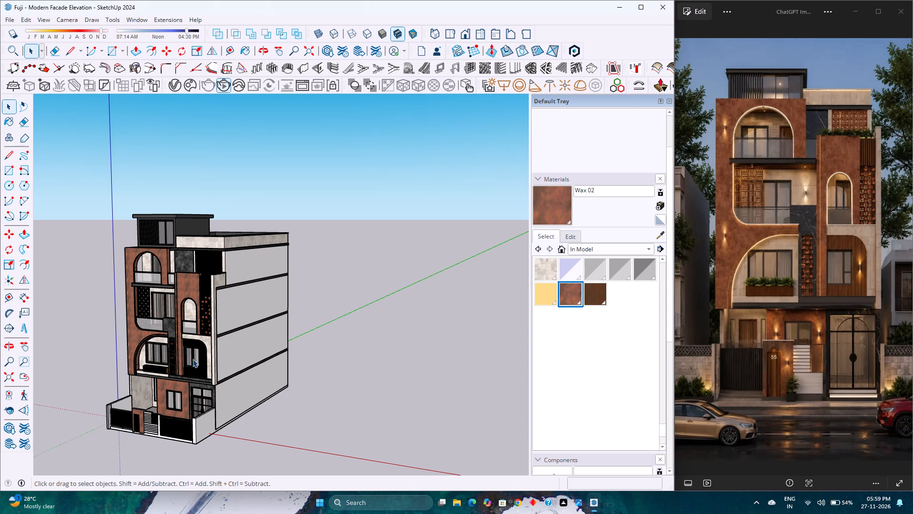
scroll(217, 350, "down", 4)
scroll(217, 350, "up", 5)
middle_click_drag(216, 349, 425, 321)
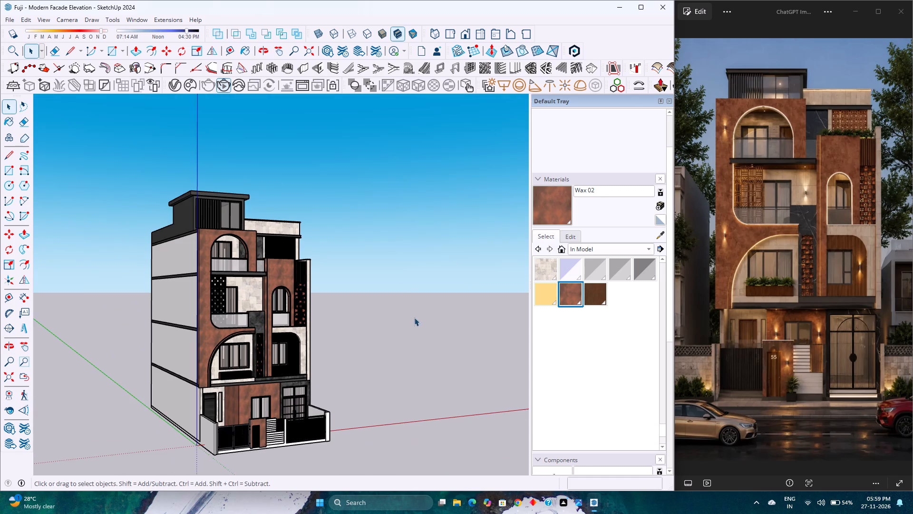
Return to the front elevation, fit the entire model in view and examine the complete facade.
left_click(462, 30)
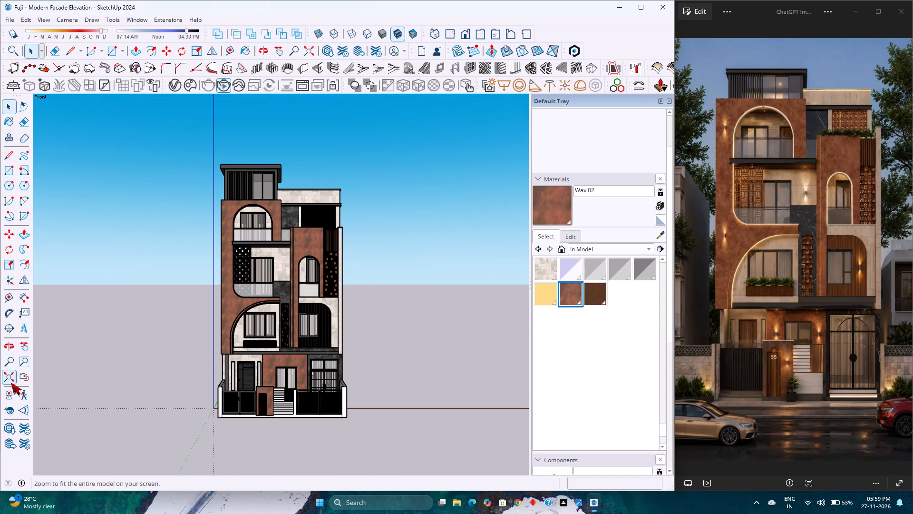
left_click(11, 383)
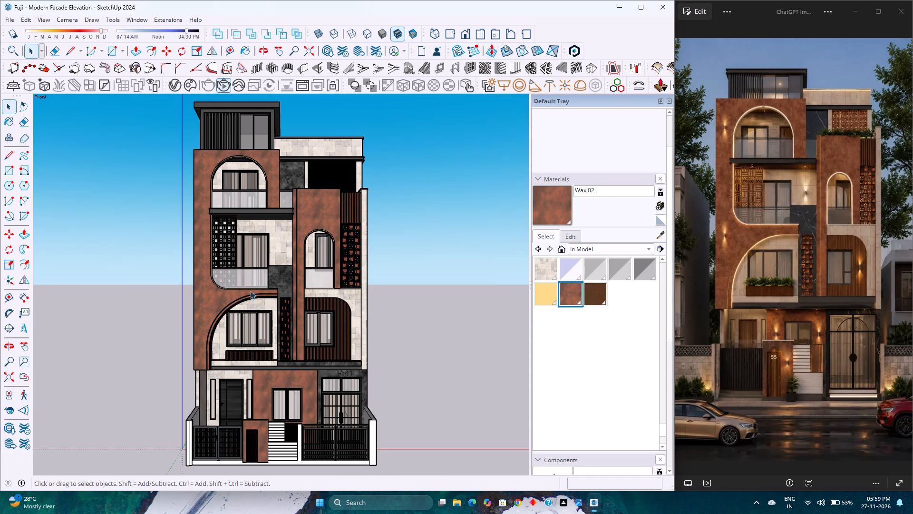
scroll(278, 260, "down", 2)
scroll(278, 260, "up", 3)
scroll(278, 260, "down", 4)
scroll(278, 260, "up", 3)
scroll(278, 260, "down", 4)
scroll(278, 260, "up", 4)
scroll(277, 261, "down", 2)
scroll(277, 261, "up", 3)
scroll(277, 261, "down", 3)
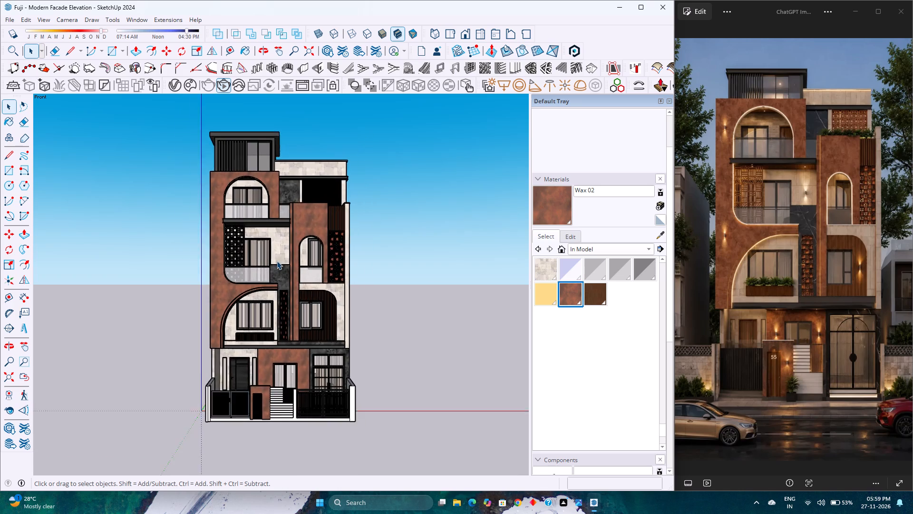
scroll(277, 261, "up", 1)
scroll(277, 261, "down", 4)
scroll(277, 261, "up", 3)
scroll(277, 261, "down", 4)
scroll(277, 261, "up", 2)
scroll(277, 261, "down", 2)
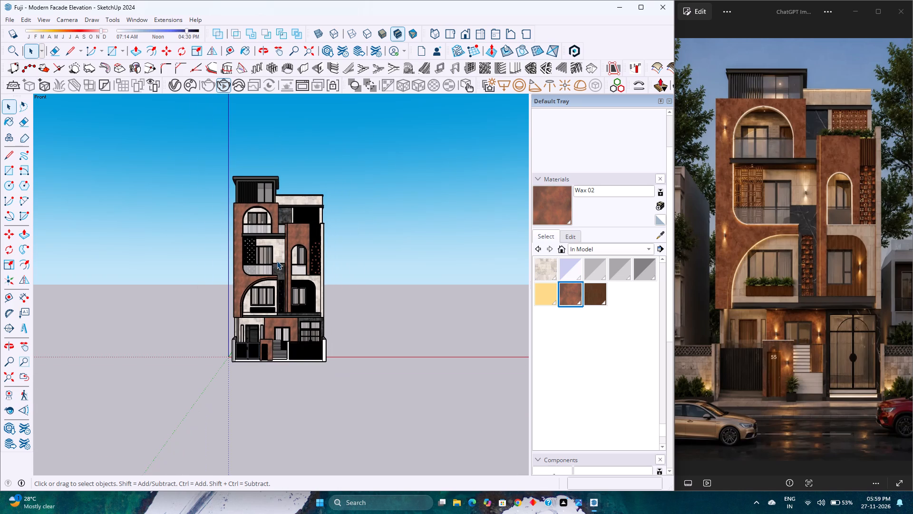
scroll(280, 235, "up", 6)
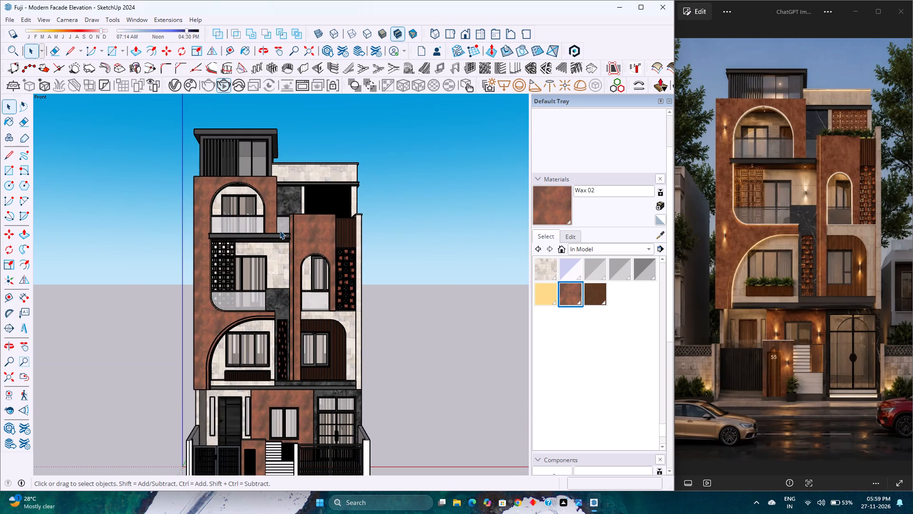
scroll(278, 232, "down", 2)
scroll(278, 232, "up", 1)
scroll(278, 232, "down", 2)
scroll(278, 233, "up", 2)
scroll(277, 236, "down", 4)
scroll(277, 237, "up", 2)
scroll(277, 237, "down", 2)
scroll(277, 237, "up", 2)
scroll(277, 237, "down", 2)
scroll(276, 237, "up", 2)
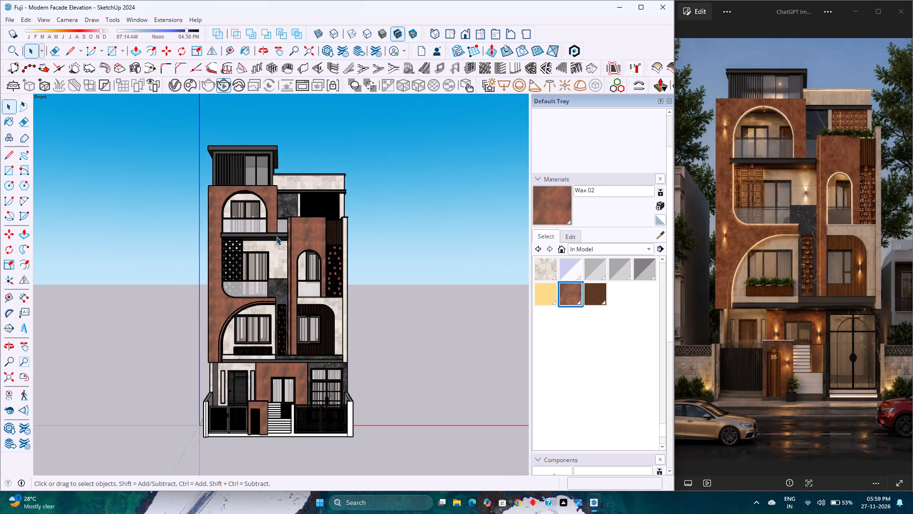
Examine the facade in front elevation, moving from the whole building to its upper and middle floors.
scroll(276, 237, "down", 2)
scroll(276, 237, "up", 3)
scroll(276, 237, "down", 3)
scroll(276, 237, "up", 3)
scroll(276, 237, "down", 3)
scroll(276, 237, "up", 2)
scroll(276, 237, "down", 3)
scroll(276, 237, "up", 3)
scroll(276, 237, "down", 3)
scroll(276, 237, "up", 3)
scroll(276, 237, "down", 2)
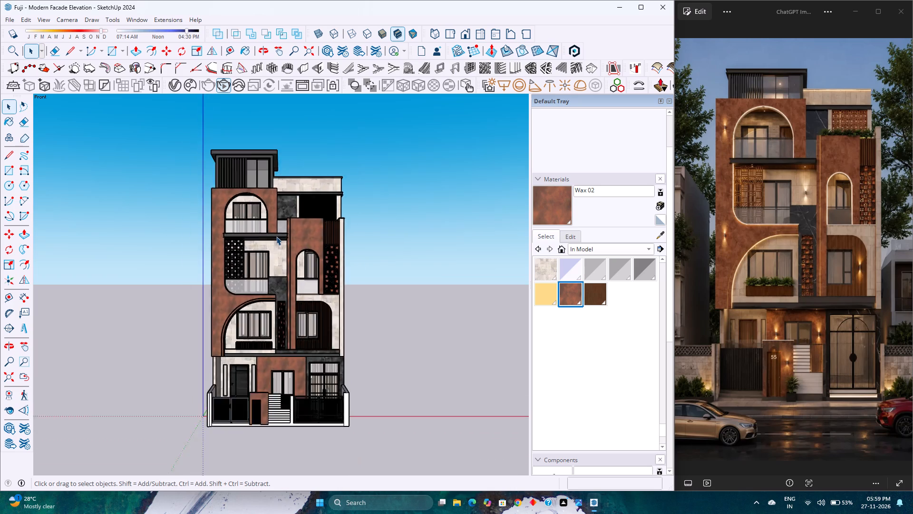
scroll(276, 237, "down", 1)
scroll(276, 237, "up", 3)
scroll(276, 237, "down", 3)
scroll(276, 237, "up", 3)
scroll(276, 237, "down", 3)
scroll(276, 237, "up", 4)
scroll(276, 237, "down", 5)
scroll(276, 237, "up", 4)
scroll(276, 237, "down", 3)
scroll(276, 237, "up", 3)
scroll(276, 237, "down", 3)
scroll(276, 237, "up", 3)
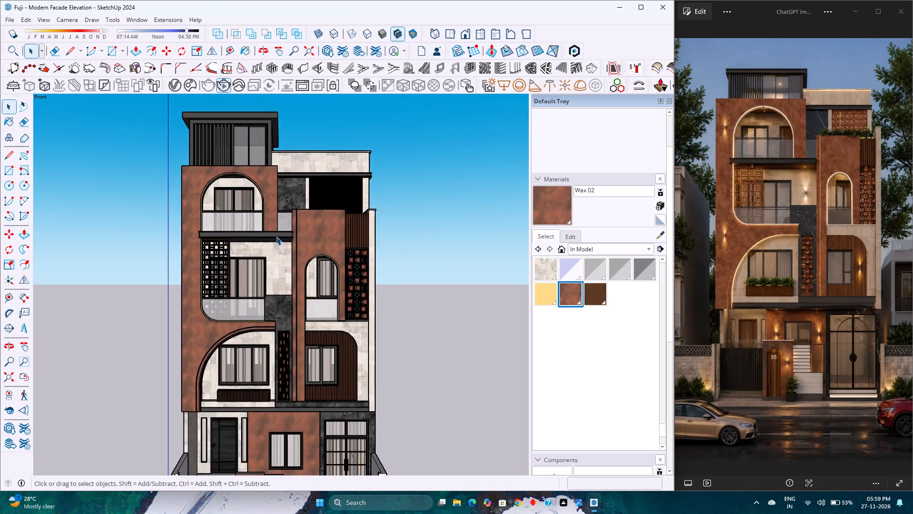
scroll(276, 237, "down", 4)
scroll(276, 237, "up", 4)
scroll(276, 237, "down", 4)
scroll(276, 237, "up", 4)
scroll(276, 237, "down", 4)
scroll(276, 237, "up", 3)
scroll(276, 237, "down", 3)
scroll(276, 237, "up", 3)
scroll(276, 237, "down", 3)
scroll(276, 237, "up", 3)
scroll(276, 237, "down", 2)
scroll(276, 237, "up", 3)
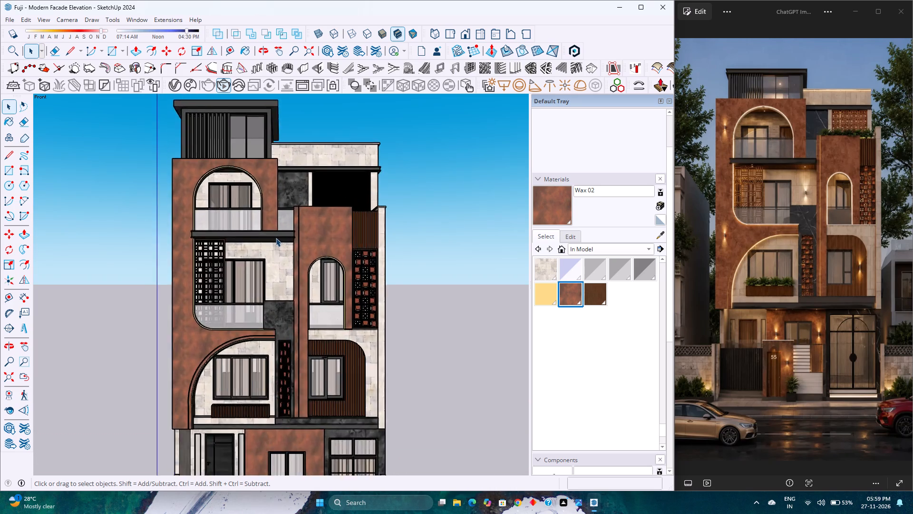
scroll(276, 238, "down", 3)
scroll(276, 238, "up", 3)
scroll(276, 238, "down", 3)
scroll(276, 238, "up", 4)
scroll(276, 238, "down", 4)
scroll(276, 238, "up", 3)
scroll(276, 238, "down", 4)
scroll(276, 238, "up", 4)
scroll(276, 238, "down", 4)
scroll(276, 238, "up", 4)
scroll(276, 238, "down", 2)
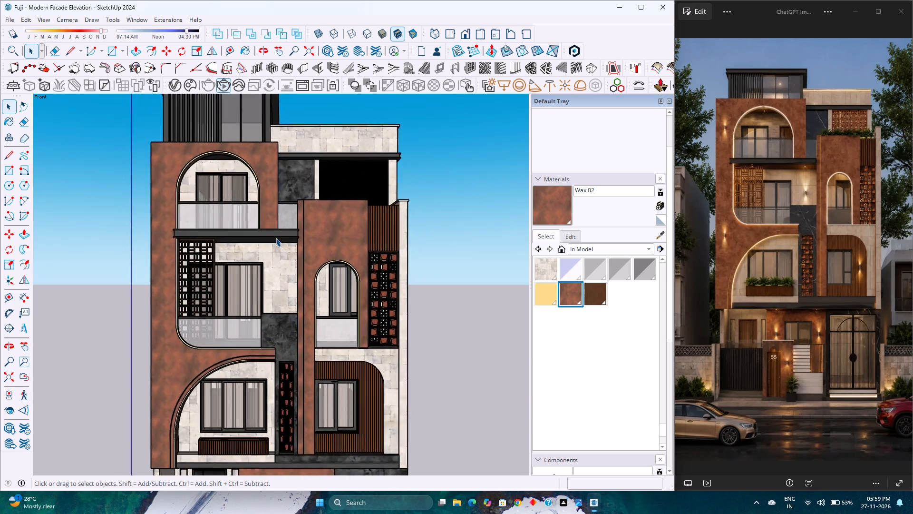
scroll(276, 238, "down", 2)
scroll(276, 238, "up", 4)
scroll(276, 238, "down", 4)
scroll(276, 238, "up", 4)
scroll(276, 238, "down", 4)
scroll(276, 238, "up", 4)
scroll(276, 238, "down", 4)
scroll(276, 238, "up", 4)
scroll(276, 238, "down", 4)
scroll(276, 238, "up", 4)
scroll(276, 238, "down", 4)
scroll(276, 238, "up", 4)
scroll(276, 238, "down", 3)
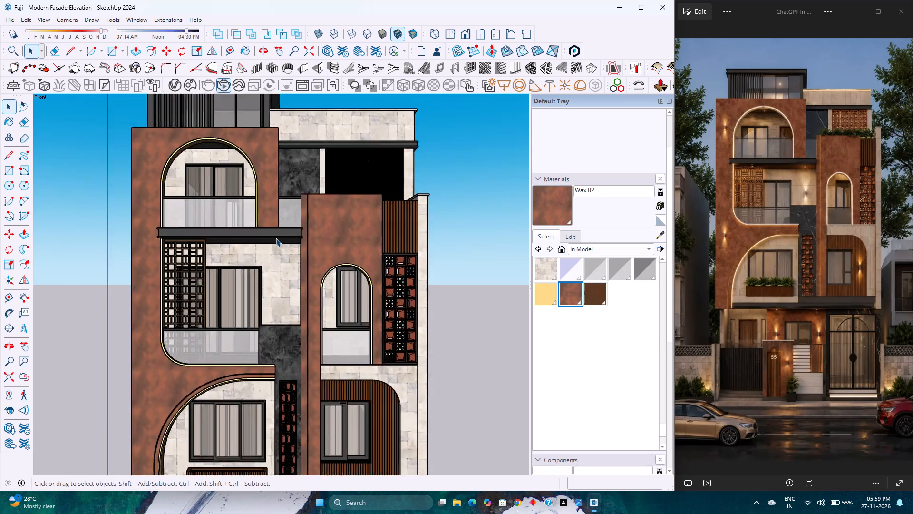
Examine the middle-floor stone cladding between the jali-screened window and the narrow arched window close up in front elevation.
scroll(276, 238, "down", 1)
scroll(276, 238, "up", 4)
scroll(276, 238, "down", 4)
scroll(276, 238, "up", 4)
scroll(276, 238, "down", 4)
scroll(276, 238, "up", 3)
scroll(276, 238, "down", 3)
scroll(276, 238, "up", 3)
scroll(276, 238, "down", 4)
scroll(276, 238, "up", 5)
scroll(276, 238, "down", 5)
scroll(276, 238, "up", 4)
scroll(276, 238, "down", 4)
scroll(276, 238, "up", 4)
scroll(276, 238, "down", 4)
scroll(276, 238, "up", 4)
scroll(276, 238, "down", 4)
scroll(276, 238, "up", 1)
scroll(276, 238, "down", 3)
scroll(276, 238, "up", 3)
scroll(276, 238, "down", 4)
scroll(276, 238, "up", 4)
scroll(276, 238, "down", 3)
scroll(276, 238, "up", 3)
scroll(275, 241, "down", 1)
scroll(277, 265, "up", 2)
scroll(277, 265, "down", 4)
scroll(277, 265, "up", 4)
scroll(277, 265, "down", 4)
scroll(277, 265, "up", 4)
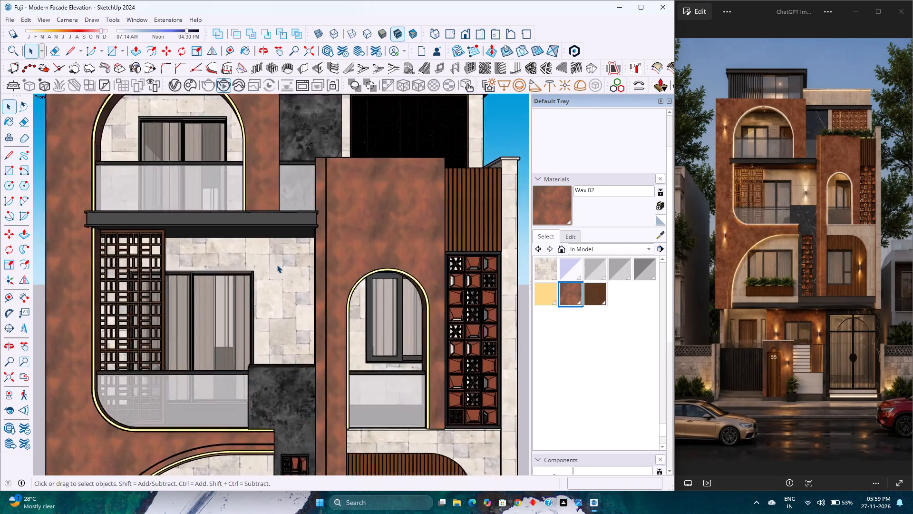
scroll(277, 265, "down", 4)
scroll(277, 265, "up", 4)
scroll(277, 265, "down", 4)
scroll(277, 265, "up", 4)
scroll(277, 265, "down", 4)
scroll(277, 265, "up", 3)
scroll(277, 265, "down", 4)
scroll(277, 265, "up", 4)
scroll(277, 265, "down", 3)
scroll(277, 265, "up", 3)
scroll(277, 265, "down", 4)
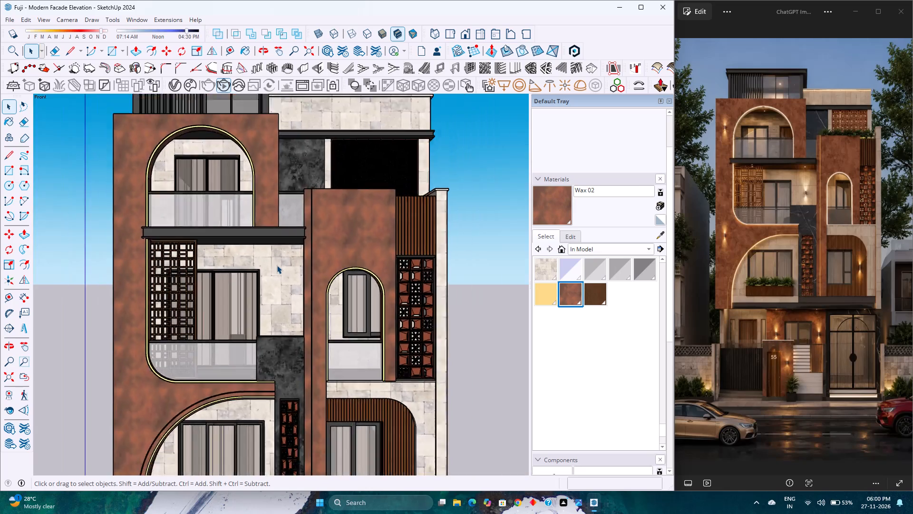
scroll(277, 265, "up", 4)
scroll(277, 265, "down", 4)
scroll(277, 265, "up", 4)
scroll(277, 265, "down", 4)
scroll(277, 265, "up", 4)
scroll(277, 265, "down", 4)
scroll(277, 266, "up", 4)
scroll(277, 266, "down", 4)
scroll(277, 267, "up", 3)
scroll(277, 267, "down", 3)
scroll(277, 267, "up", 3)
scroll(277, 267, "down", 3)
scroll(277, 267, "up", 3)
scroll(277, 267, "down", 4)
scroll(277, 267, "up", 4)
scroll(277, 267, "down", 4)
scroll(277, 267, "up", 4)
scroll(277, 267, "down", 4)
scroll(277, 267, "up", 4)
scroll(277, 267, "down", 4)
scroll(277, 267, "up", 4)
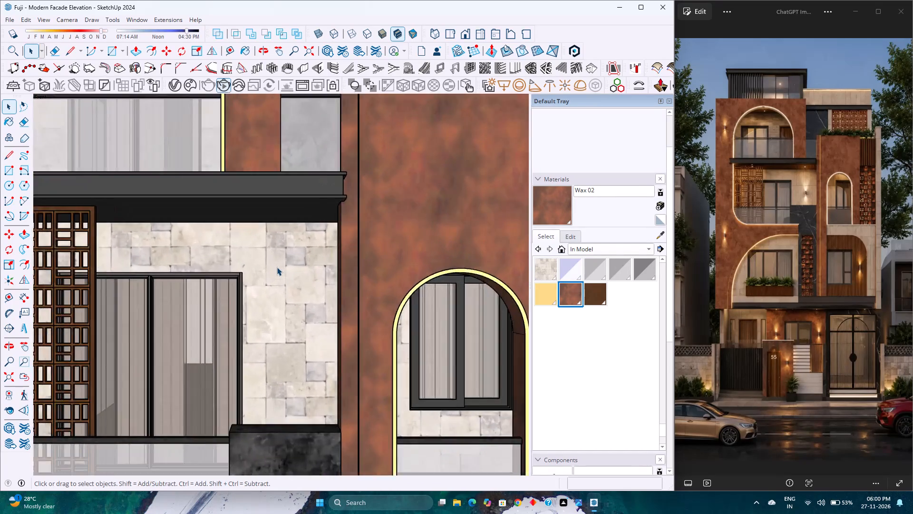
scroll(277, 267, "down", 4)
scroll(277, 267, "up", 4)
scroll(277, 267, "down", 4)
scroll(277, 267, "up", 4)
scroll(277, 267, "down", 4)
scroll(277, 267, "up", 3)
scroll(277, 267, "down", 4)
scroll(277, 267, "up", 4)
scroll(277, 268, "down", 4)
scroll(277, 268, "up", 4)
scroll(277, 268, "down", 3)
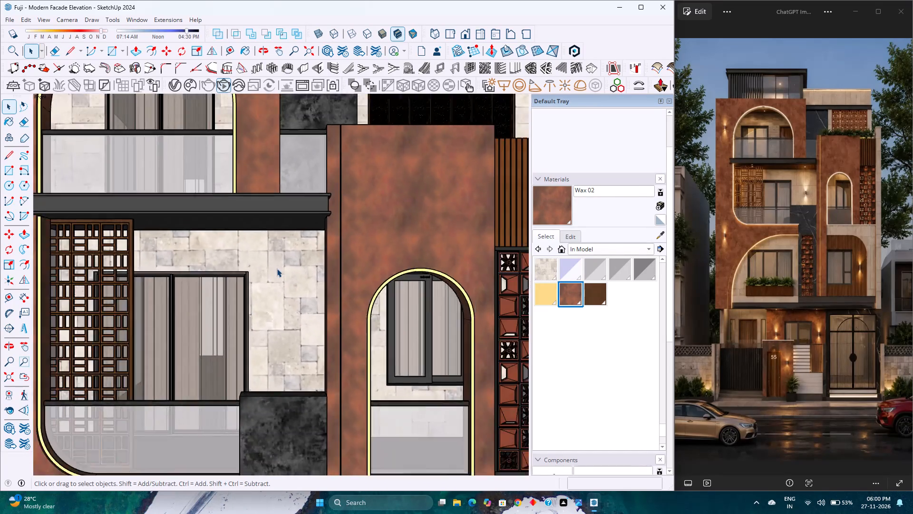
scroll(277, 268, "down", 1)
scroll(277, 268, "up", 3)
scroll(277, 268, "down", 4)
scroll(277, 268, "up", 4)
scroll(277, 268, "down", 4)
scroll(277, 268, "up", 4)
scroll(277, 268, "down", 4)
scroll(277, 268, "up", 4)
scroll(277, 268, "down", 4)
scroll(277, 268, "up", 3)
scroll(277, 268, "down", 3)
scroll(277, 268, "up", 3)
scroll(277, 268, "down", 3)
scroll(277, 268, "up", 3)
scroll(277, 268, "down", 3)
scroll(277, 268, "up", 3)
scroll(277, 269, "down", 3)
scroll(277, 269, "up", 4)
scroll(277, 269, "down", 4)
scroll(277, 269, "up", 4)
scroll(277, 269, "down", 4)
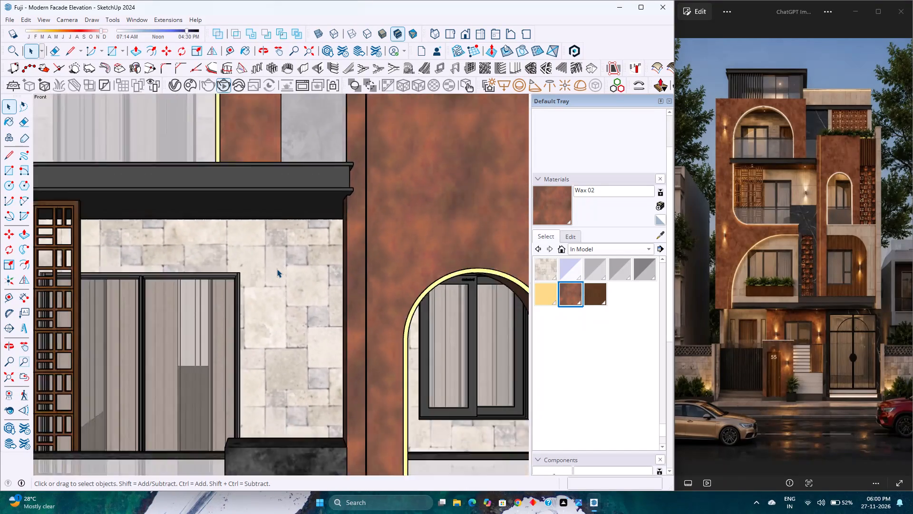
Examine the stone cladding beside the middle-floor window and beneath the dark ledge close up in front elevation.
scroll(277, 269, "up", 3)
scroll(277, 269, "down", 3)
scroll(277, 269, "up", 3)
scroll(277, 269, "down", 3)
scroll(277, 269, "up", 4)
scroll(277, 271, "down", 3)
scroll(277, 271, "up", 3)
scroll(277, 271, "down", 3)
scroll(277, 271, "up", 3)
scroll(277, 271, "down", 3)
scroll(277, 271, "up", 3)
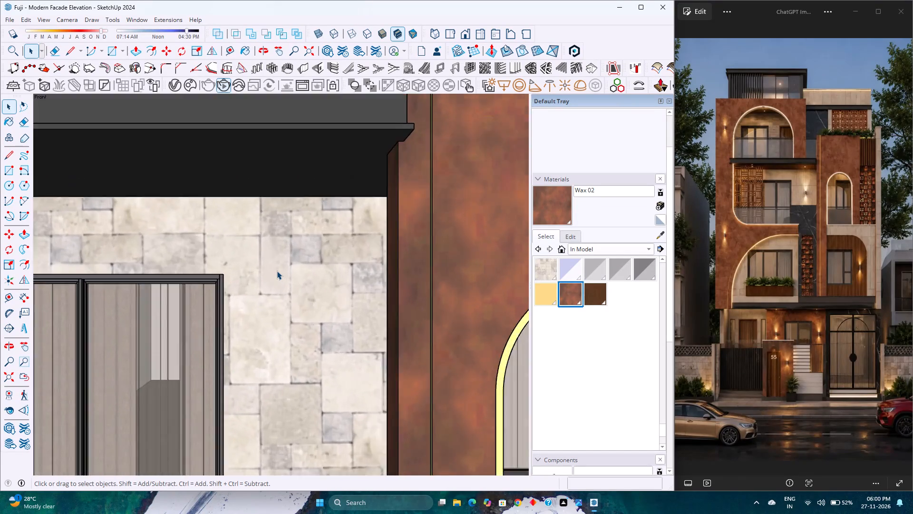
scroll(277, 271, "down", 3)
scroll(277, 271, "up", 4)
scroll(277, 271, "down", 4)
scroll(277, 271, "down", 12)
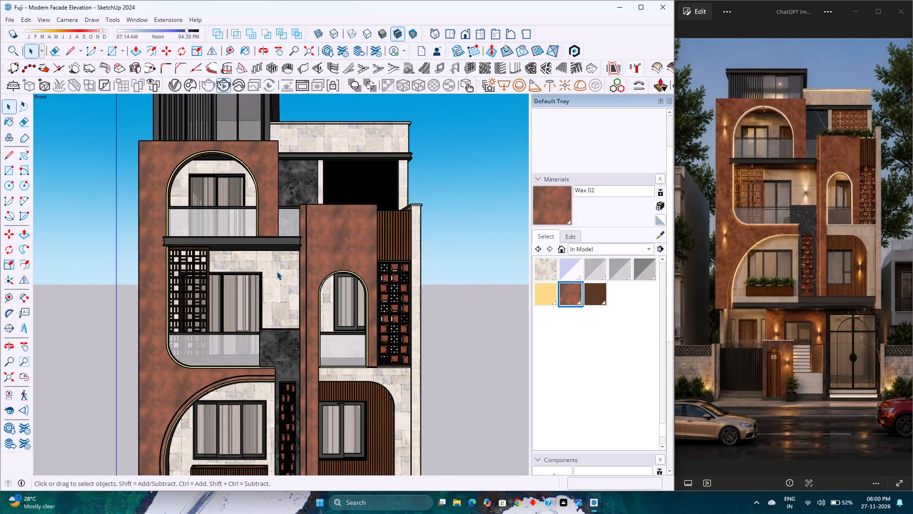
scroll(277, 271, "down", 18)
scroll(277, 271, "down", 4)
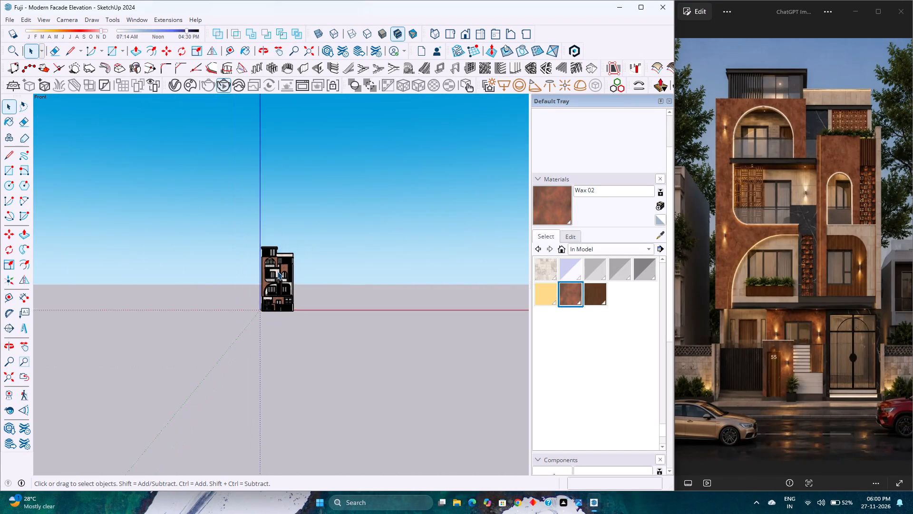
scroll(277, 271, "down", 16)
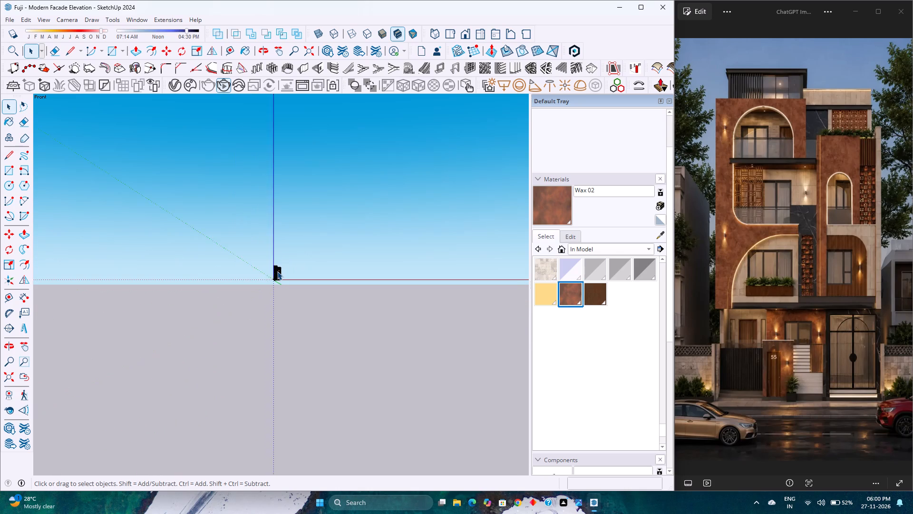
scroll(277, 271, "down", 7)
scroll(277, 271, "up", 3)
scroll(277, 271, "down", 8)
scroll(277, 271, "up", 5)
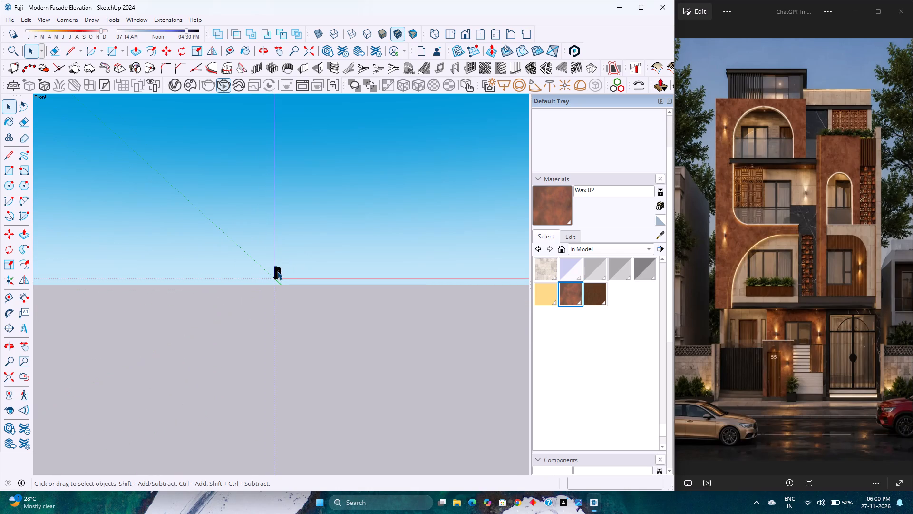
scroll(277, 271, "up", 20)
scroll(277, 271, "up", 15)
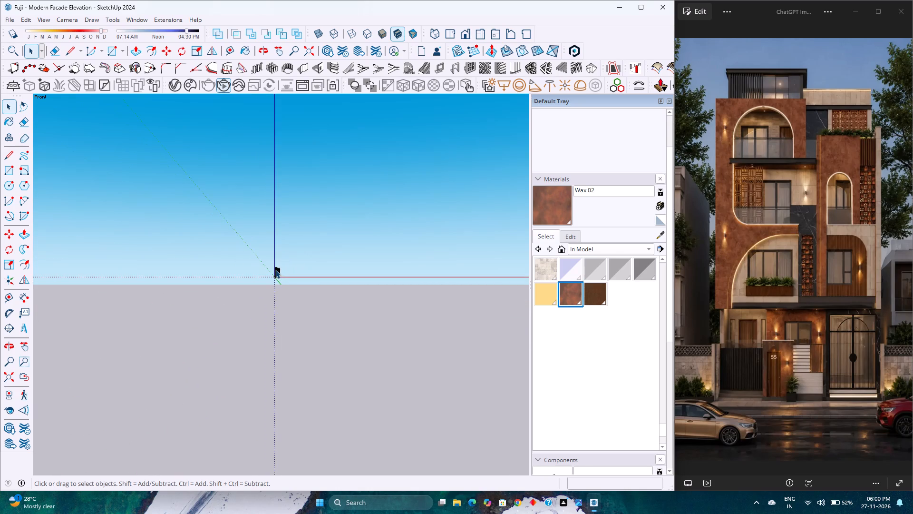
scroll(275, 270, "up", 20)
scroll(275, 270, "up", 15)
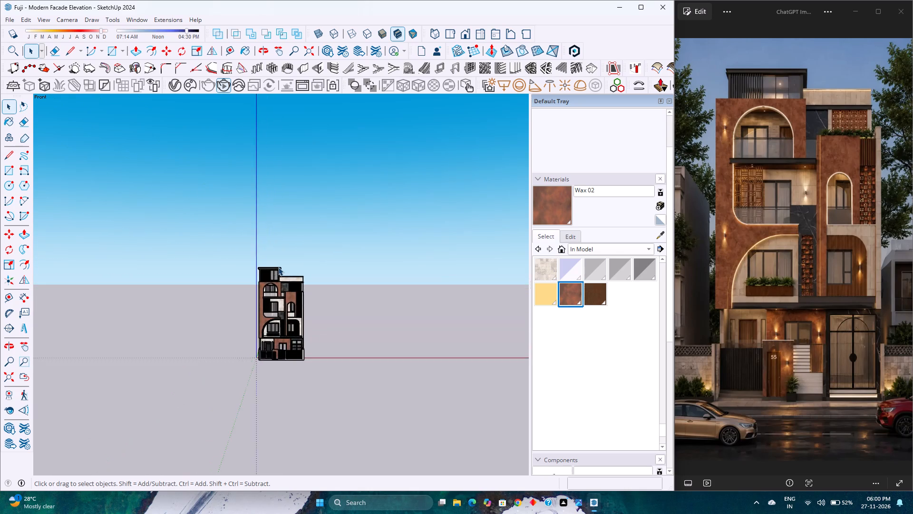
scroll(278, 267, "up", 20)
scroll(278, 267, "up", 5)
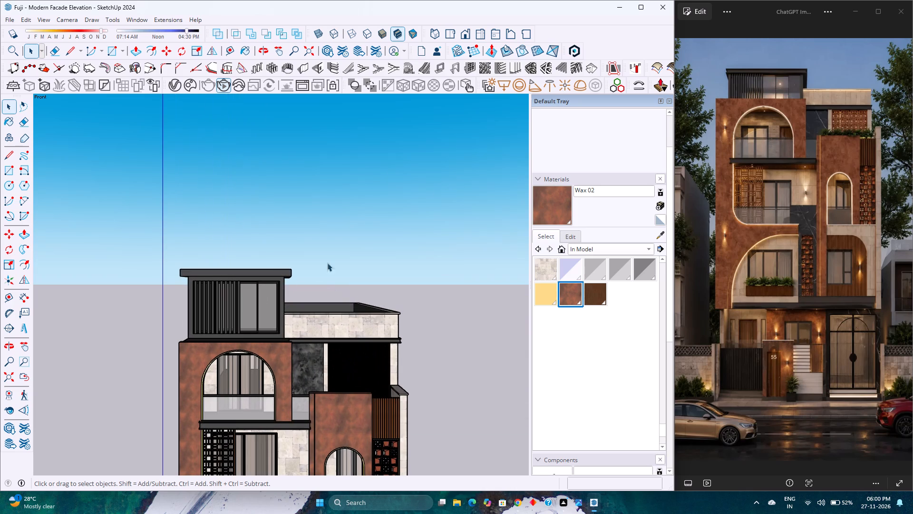
Return to the front elevation, fit the entire model in view and examine the complete facade.
left_click(465, 33)
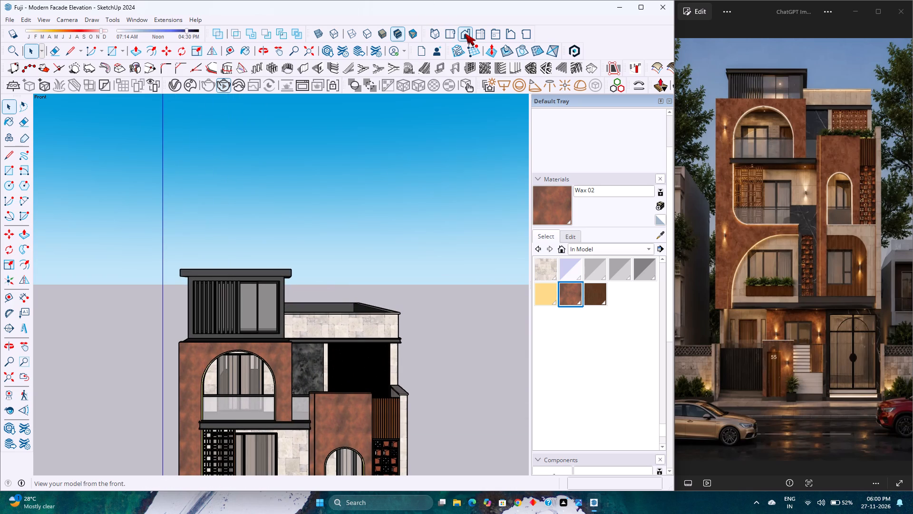
left_click(8, 375)
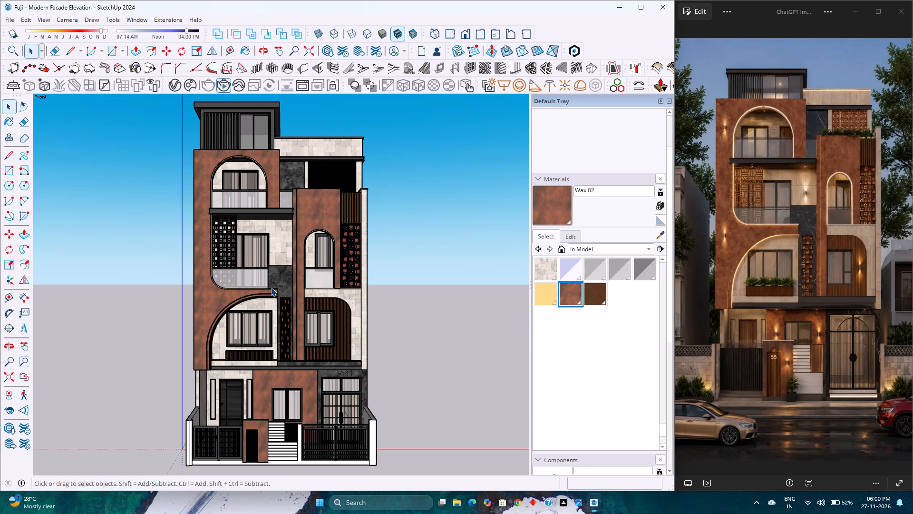
scroll(271, 287, "down", 4)
scroll(271, 287, "up", 2)
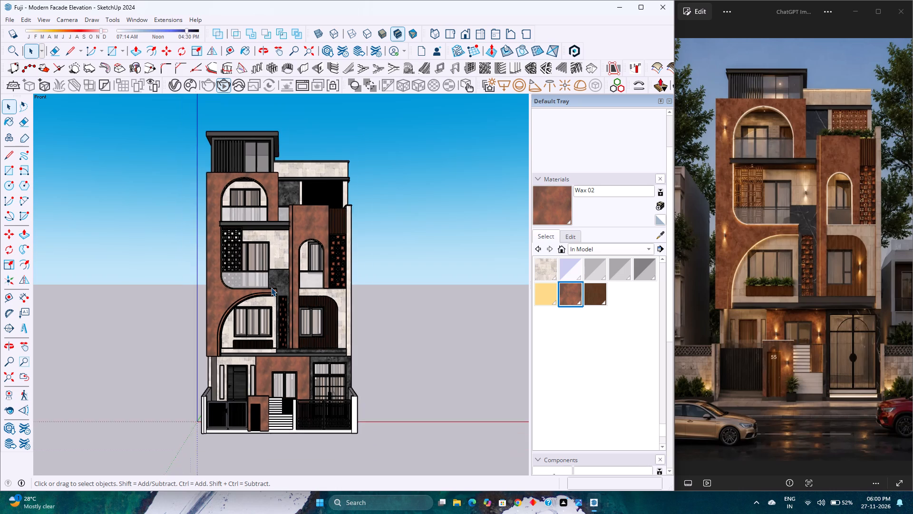
scroll(271, 287, "up", 1)
scroll(271, 287, "down", 3)
scroll(271, 287, "up", 3)
scroll(271, 287, "down", 3)
scroll(271, 287, "up", 3)
scroll(271, 287, "down", 3)
scroll(271, 287, "up", 3)
scroll(271, 287, "down", 3)
scroll(271, 287, "up", 2)
scroll(271, 287, "down", 3)
scroll(271, 287, "up", 2)
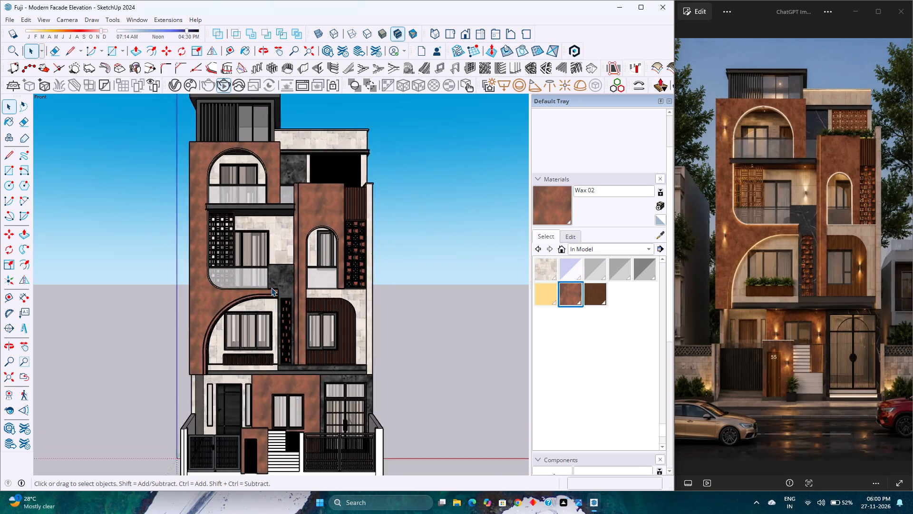
scroll(271, 287, "up", 1)
scroll(271, 287, "down", 3)
scroll(271, 287, "up", 3)
scroll(271, 287, "down", 3)
scroll(271, 287, "up", 3)
scroll(271, 287, "down", 3)
scroll(271, 287, "up", 3)
scroll(271, 287, "down", 3)
scroll(271, 287, "up", 2)
scroll(271, 287, "down", 2)
scroll(271, 287, "up", 3)
scroll(271, 287, "down", 3)
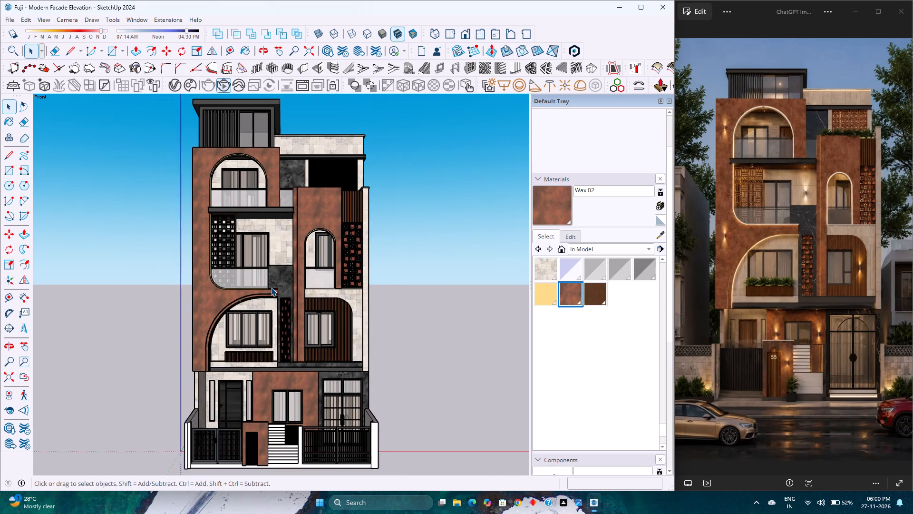
scroll(271, 287, "down", 4)
scroll(271, 287, "up", 3)
scroll(271, 287, "down", 3)
scroll(271, 287, "up", 3)
scroll(271, 287, "down", 3)
scroll(271, 287, "up", 3)
scroll(271, 287, "down", 3)
scroll(271, 287, "up", 3)
scroll(271, 287, "down", 3)
scroll(271, 287, "up", 3)
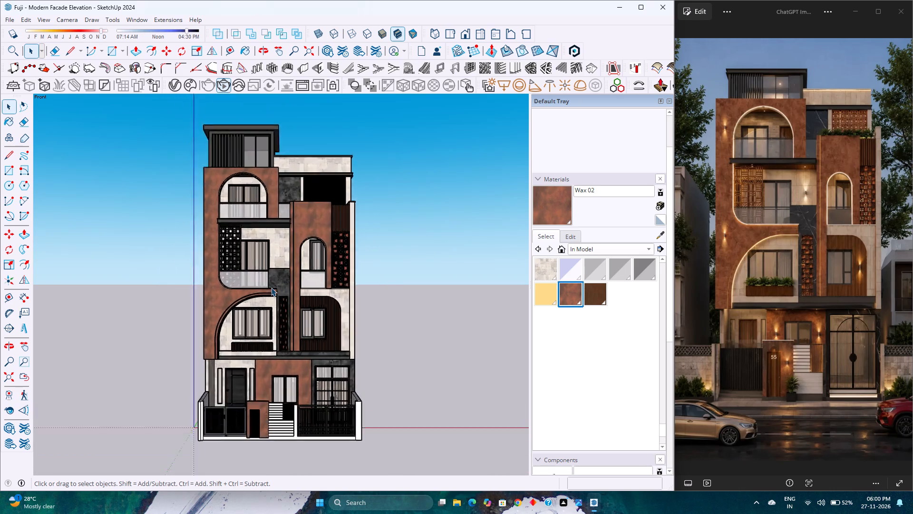
scroll(271, 287, "down", 3)
scroll(271, 287, "up", 3)
scroll(271, 287, "down", 3)
scroll(271, 287, "up", 3)
scroll(271, 287, "down", 3)
scroll(271, 287, "up", 3)
scroll(271, 287, "down", 3)
scroll(271, 287, "up", 3)
scroll(271, 287, "down", 3)
scroll(271, 287, "up", 3)
scroll(271, 287, "down", 3)
scroll(271, 287, "up", 2)
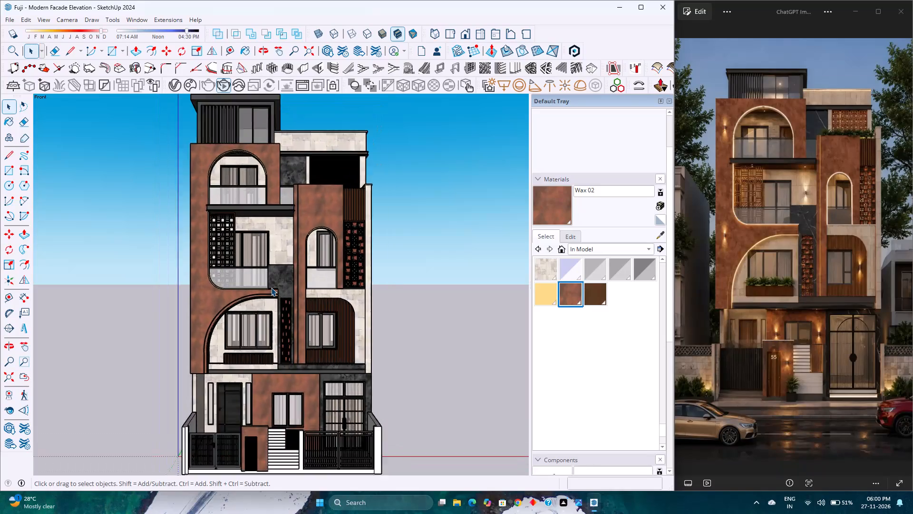
scroll(271, 287, "up", 1)
scroll(271, 287, "down", 3)
scroll(271, 287, "up", 3)
scroll(271, 287, "down", 3)
scroll(271, 287, "up", 3)
scroll(271, 287, "down", 4)
scroll(271, 287, "up", 3)
scroll(271, 287, "down", 3)
scroll(271, 287, "up", 3)
scroll(271, 287, "down", 4)
scroll(271, 287, "up", 4)
scroll(271, 287, "down", 2)
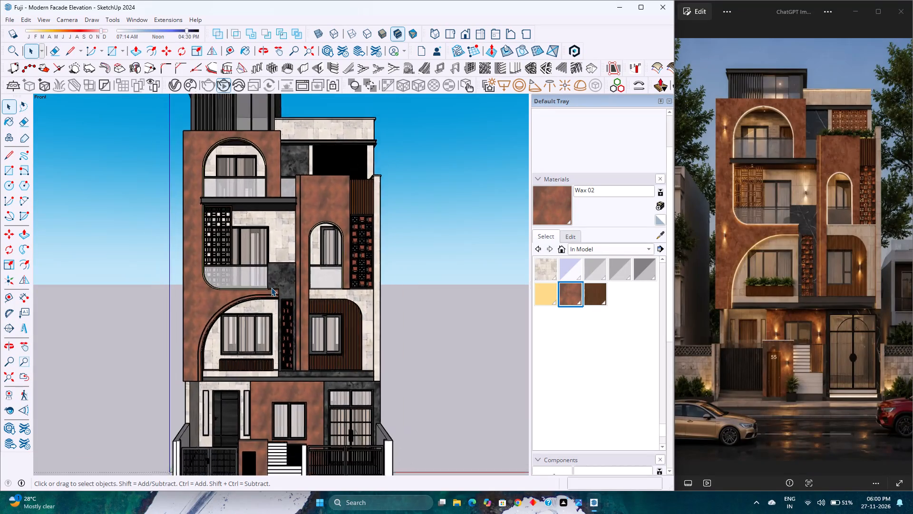
Examine the facade's middle floors in front elevation, including the arched openings, jali screens, wood slats and stone cladding.
scroll(271, 287, "down", 2)
scroll(271, 287, "up", 3)
scroll(271, 287, "down", 3)
scroll(271, 287, "up", 3)
scroll(271, 287, "down", 3)
scroll(271, 287, "up", 3)
scroll(271, 287, "down", 3)
scroll(271, 287, "up", 3)
scroll(271, 287, "down", 3)
scroll(271, 287, "up", 3)
scroll(271, 287, "down", 3)
scroll(271, 287, "up", 1)
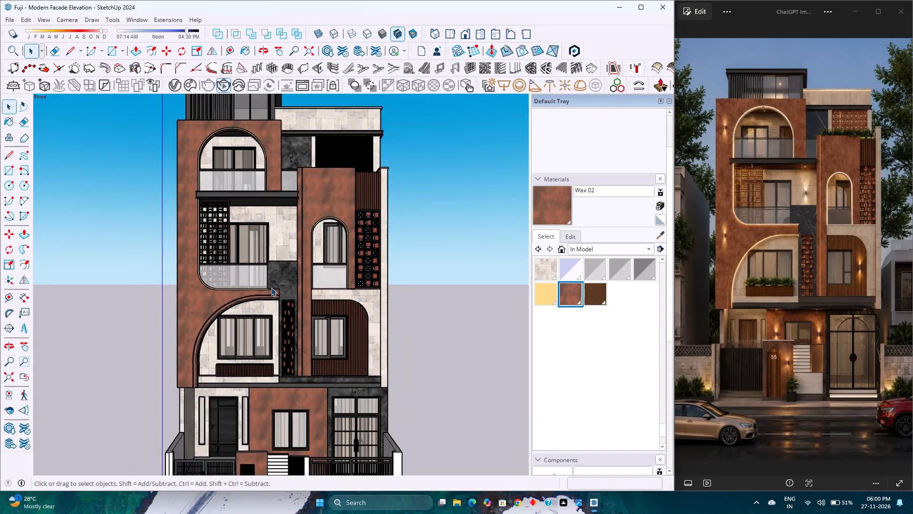
scroll(271, 287, "up", 2)
scroll(271, 287, "down", 3)
scroll(271, 287, "up", 2)
scroll(271, 287, "down", 2)
scroll(271, 287, "up", 3)
scroll(271, 287, "down", 3)
scroll(271, 287, "up", 3)
scroll(271, 287, "down", 3)
scroll(271, 287, "up", 2)
scroll(271, 287, "down", 2)
scroll(271, 287, "up", 2)
scroll(271, 287, "down", 2)
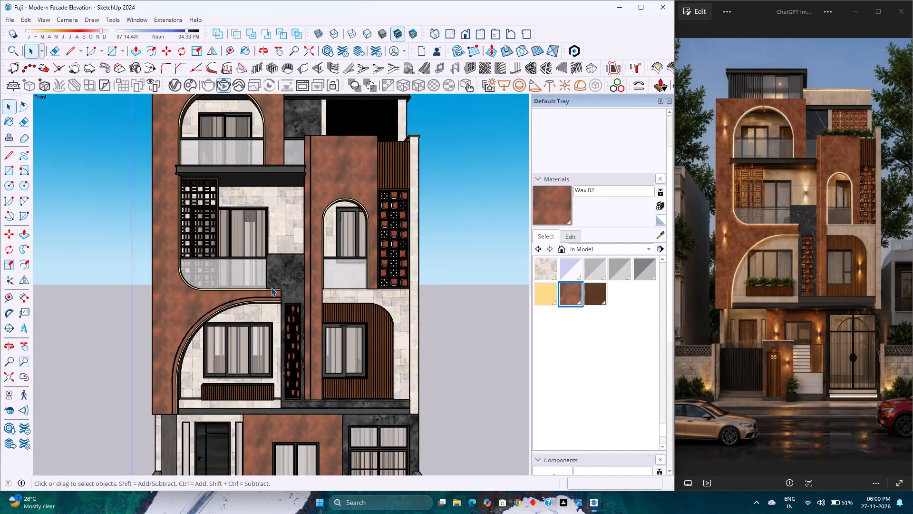
scroll(271, 287, "up", 3)
scroll(271, 287, "down", 4)
scroll(271, 287, "up", 4)
scroll(271, 287, "down", 3)
scroll(271, 287, "up", 3)
scroll(271, 287, "down", 4)
scroll(271, 287, "up", 2)
scroll(271, 287, "down", 2)
scroll(271, 287, "up", 3)
scroll(271, 287, "down", 3)
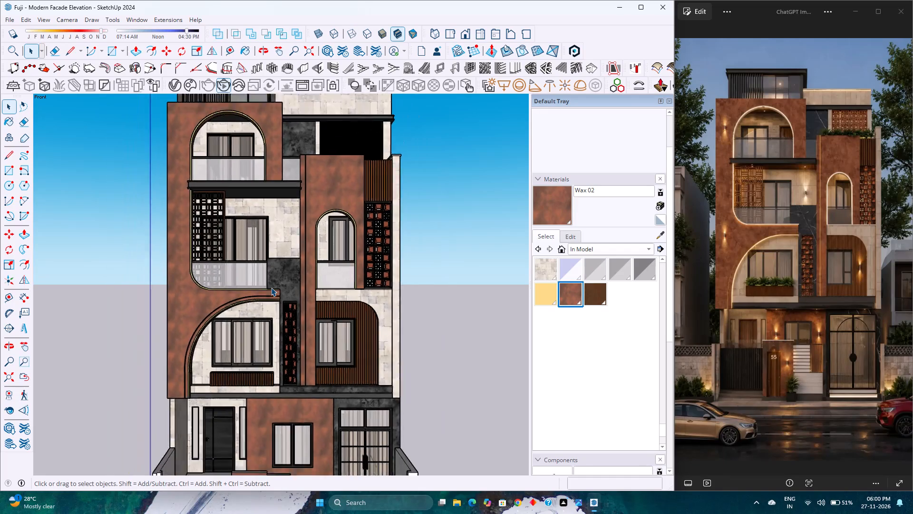
scroll(271, 287, "up", 3)
scroll(271, 287, "down", 3)
scroll(271, 287, "up", 3)
scroll(271, 287, "down", 3)
scroll(271, 287, "up", 3)
scroll(271, 287, "down", 3)
scroll(271, 287, "up", 3)
scroll(271, 287, "down", 2)
scroll(271, 287, "up", 2)
scroll(271, 287, "down", 4)
scroll(271, 287, "up", 2)
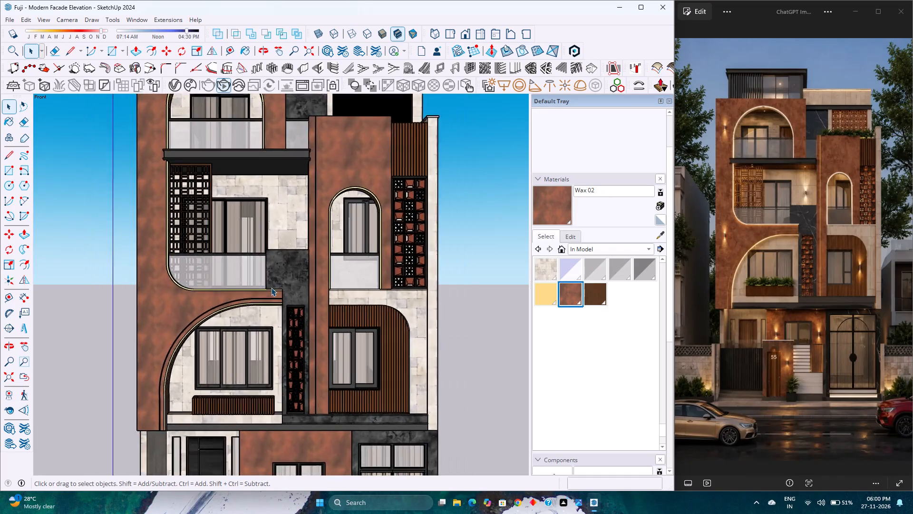
scroll(271, 287, "up", 2)
scroll(271, 287, "down", 3)
scroll(271, 287, "up", 3)
scroll(271, 287, "down", 3)
scroll(271, 287, "up", 2)
scroll(271, 287, "down", 3)
scroll(271, 287, "up", 4)
scroll(271, 287, "down", 4)
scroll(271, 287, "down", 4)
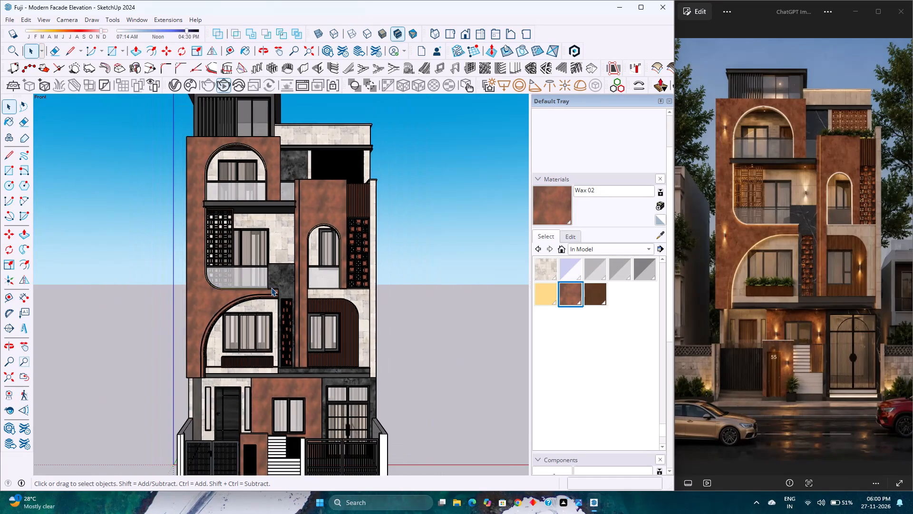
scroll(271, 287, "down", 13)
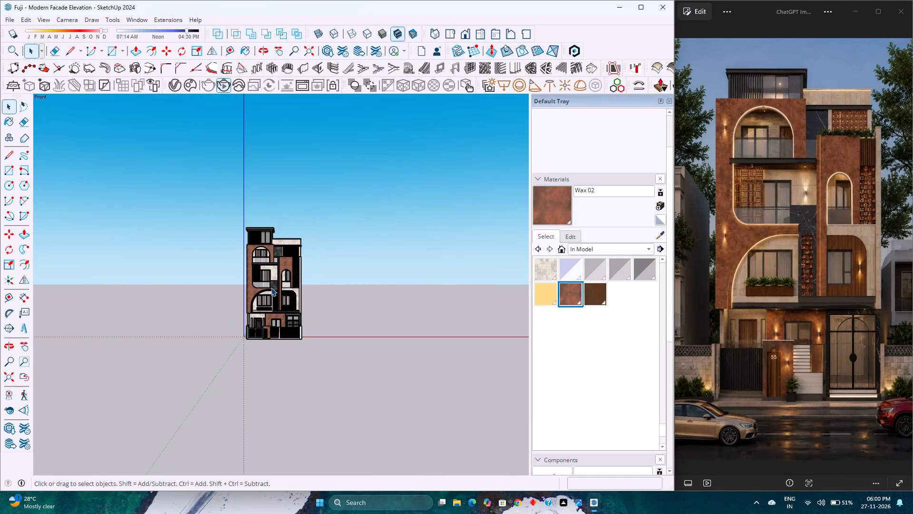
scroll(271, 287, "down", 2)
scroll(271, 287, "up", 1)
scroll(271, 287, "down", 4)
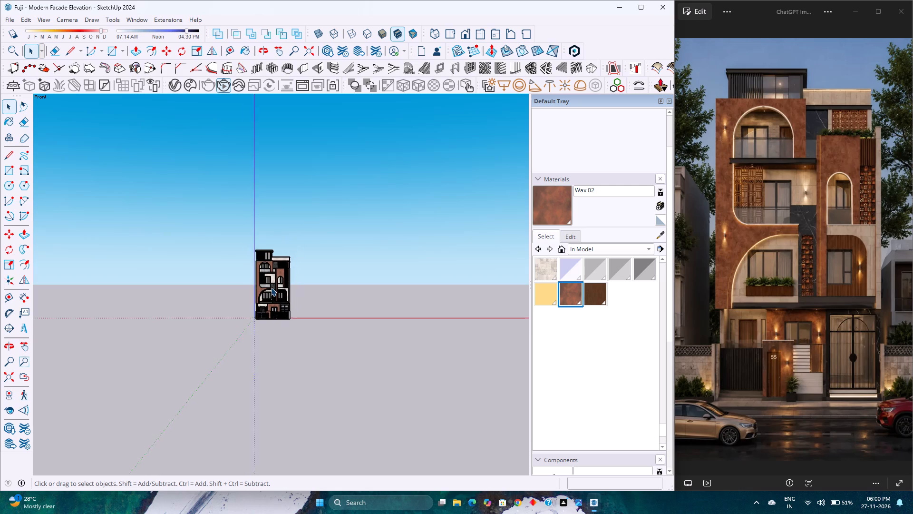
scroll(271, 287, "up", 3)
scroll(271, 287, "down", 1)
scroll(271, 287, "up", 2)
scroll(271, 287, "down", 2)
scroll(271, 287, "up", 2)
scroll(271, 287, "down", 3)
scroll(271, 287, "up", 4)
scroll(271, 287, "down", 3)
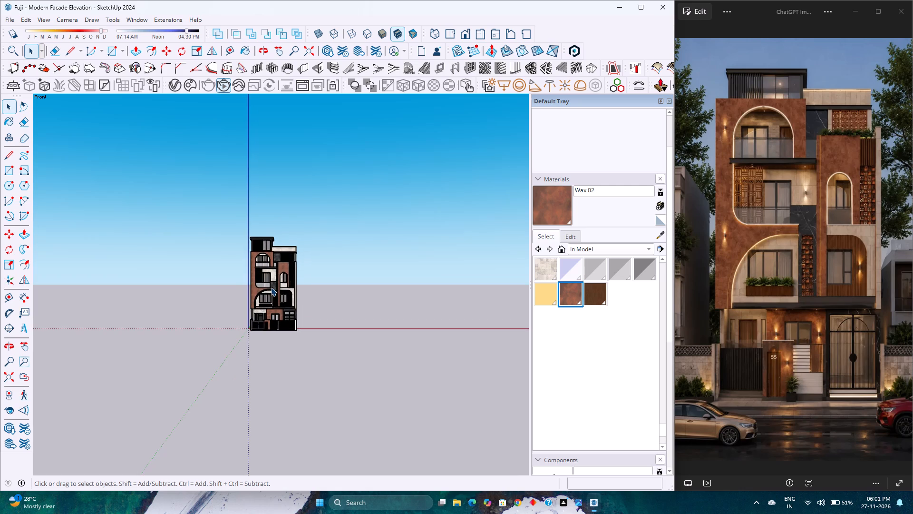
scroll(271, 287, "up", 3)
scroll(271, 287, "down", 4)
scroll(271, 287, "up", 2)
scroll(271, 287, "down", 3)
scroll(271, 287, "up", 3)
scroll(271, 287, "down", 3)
Examine the facade in front elevation from the rooftop room to the entrance gates, including the arched openings, jali screens and cladding.
scroll(271, 287, "up", 9)
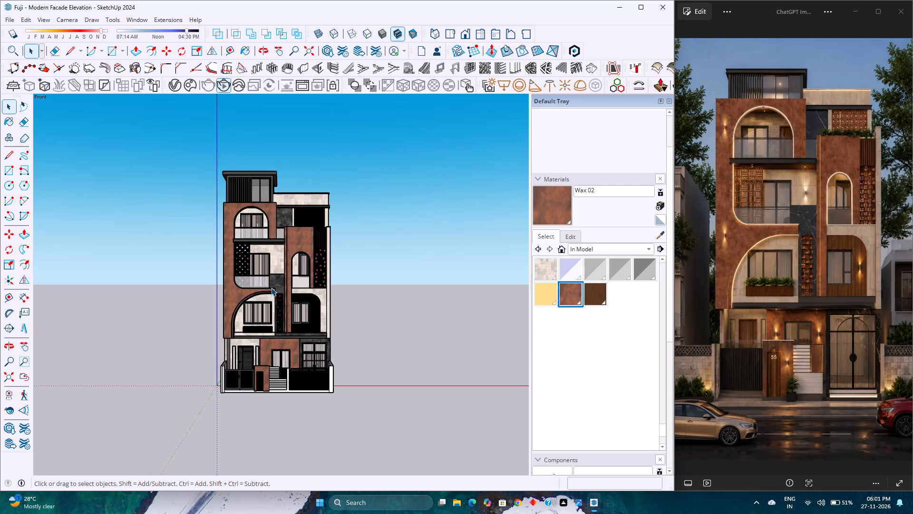
scroll(271, 287, "up", 8)
scroll(271, 287, "down", 4)
scroll(271, 287, "up", 4)
scroll(271, 287, "down", 4)
scroll(271, 287, "up", 3)
scroll(271, 287, "down", 3)
scroll(271, 287, "up", 3)
scroll(271, 287, "down", 2)
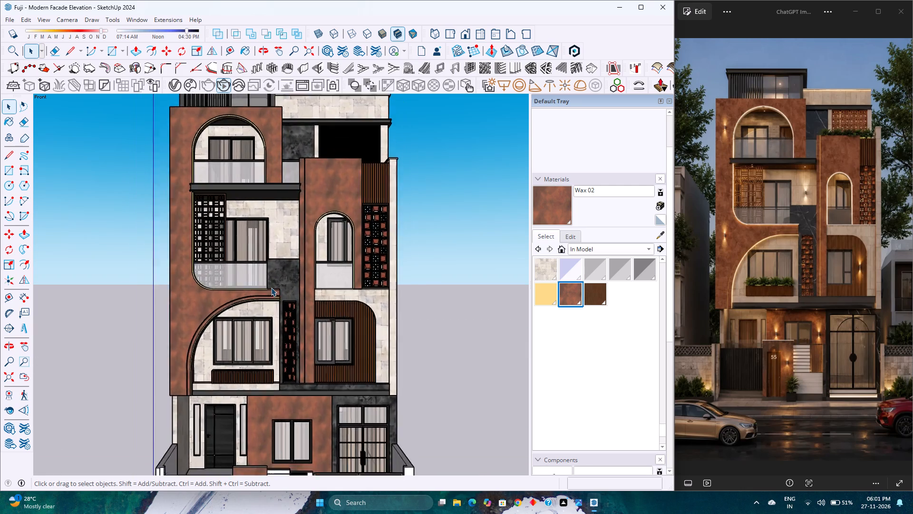
scroll(271, 287, "down", 2)
scroll(271, 287, "up", 4)
scroll(271, 287, "down", 8)
scroll(271, 287, "up", 4)
scroll(271, 287, "down", 3)
scroll(271, 287, "up", 4)
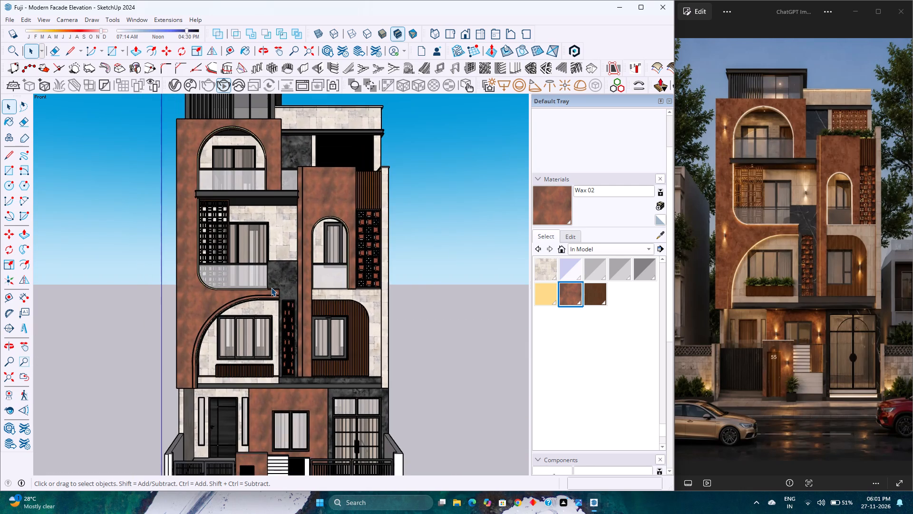
scroll(271, 287, "down", 4)
scroll(271, 287, "up", 3)
scroll(271, 287, "down", 2)
scroll(271, 287, "up", 2)
scroll(271, 287, "down", 4)
scroll(271, 287, "up", 2)
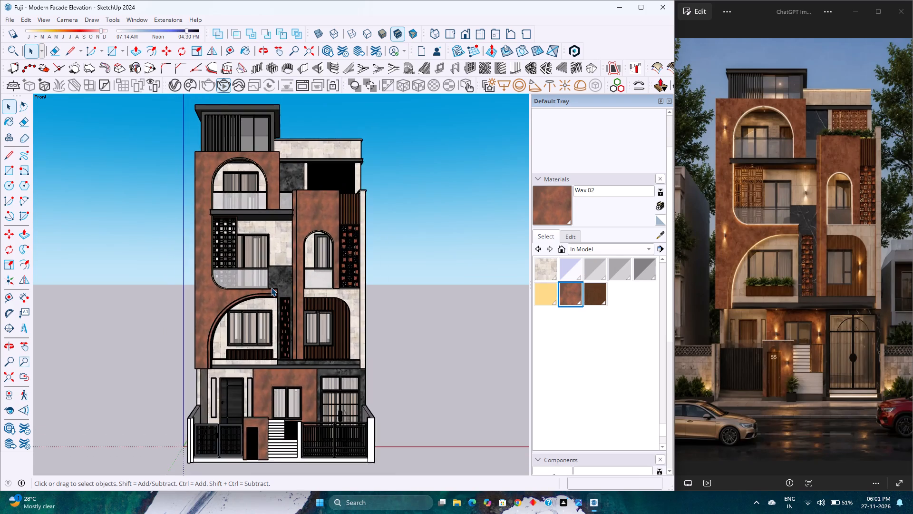
scroll(271, 287, "down", 2)
scroll(271, 287, "up", 2)
scroll(271, 287, "down", 2)
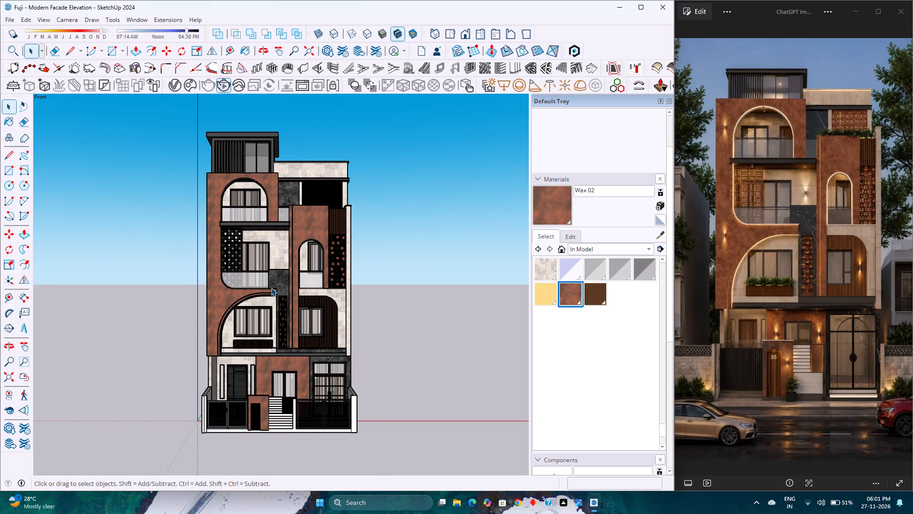
scroll(271, 287, "up", 2)
scroll(272, 287, "down", 1)
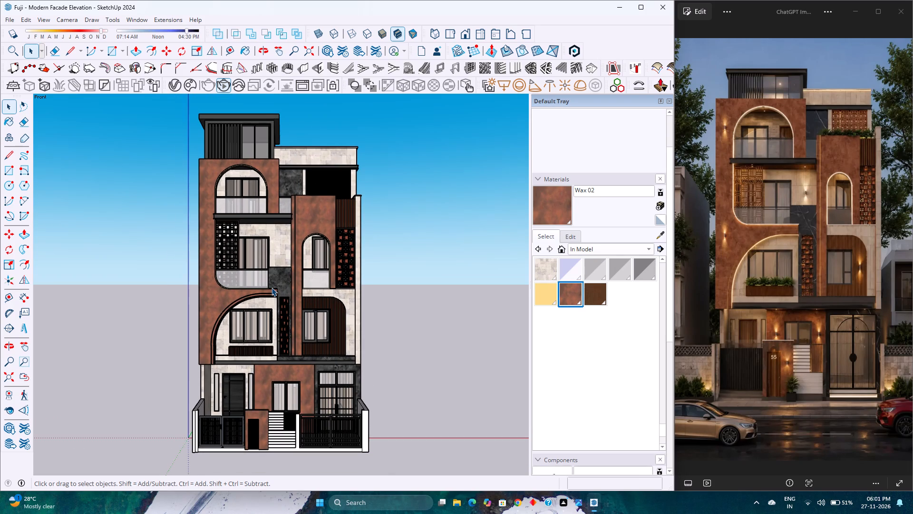
scroll(272, 287, "up", 1)
scroll(272, 287, "down", 1)
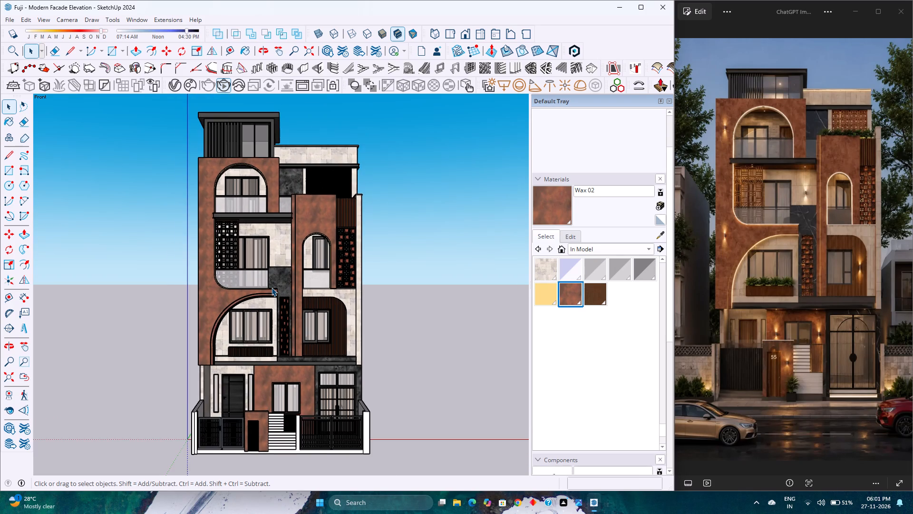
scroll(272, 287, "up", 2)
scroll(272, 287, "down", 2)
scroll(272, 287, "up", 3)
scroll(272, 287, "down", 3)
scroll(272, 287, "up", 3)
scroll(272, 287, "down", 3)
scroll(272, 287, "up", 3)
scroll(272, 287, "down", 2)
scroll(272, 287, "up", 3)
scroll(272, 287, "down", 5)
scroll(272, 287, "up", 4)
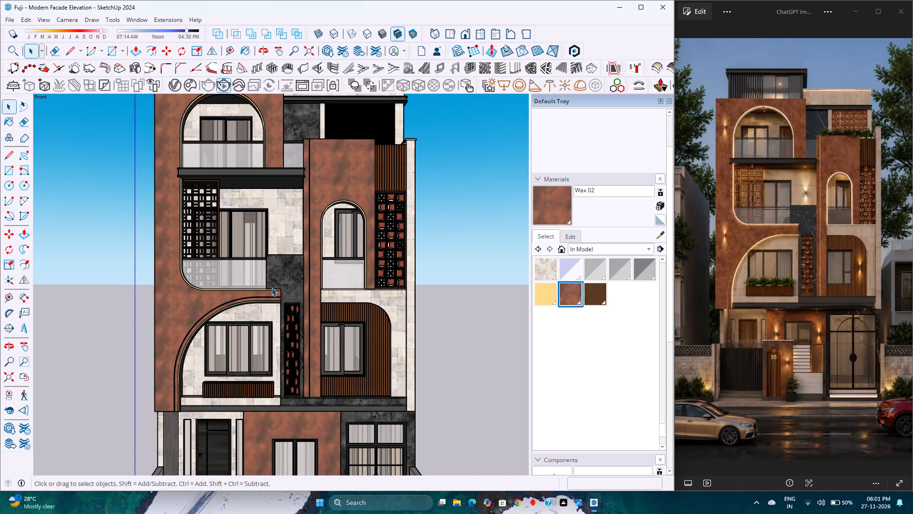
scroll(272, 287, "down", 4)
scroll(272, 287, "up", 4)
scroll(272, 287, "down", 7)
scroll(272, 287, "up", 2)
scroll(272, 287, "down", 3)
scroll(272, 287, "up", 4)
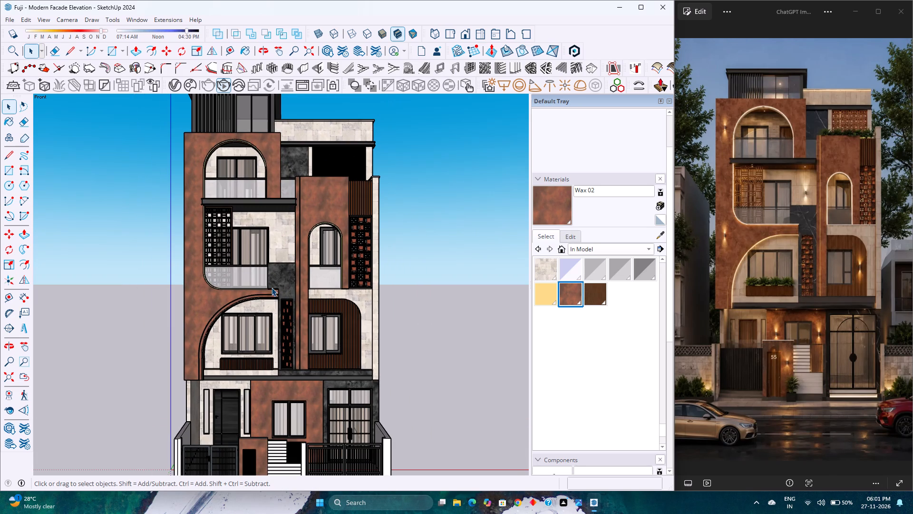
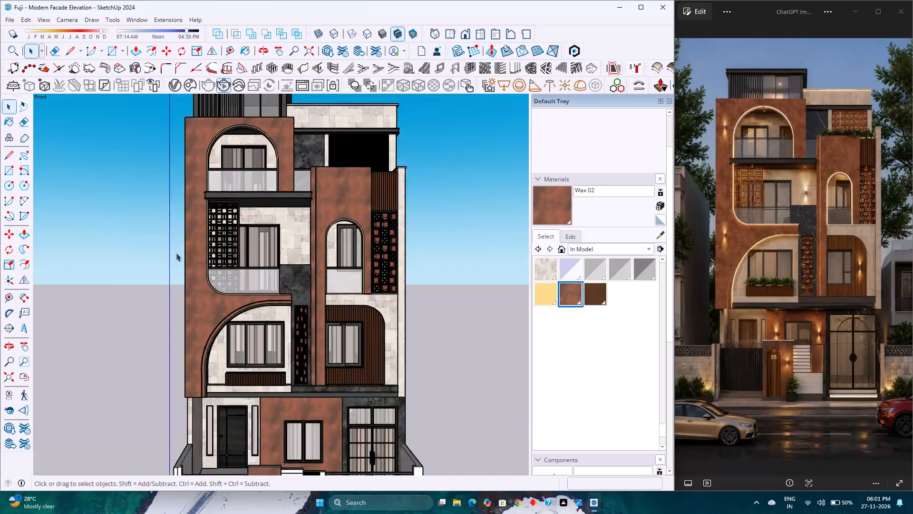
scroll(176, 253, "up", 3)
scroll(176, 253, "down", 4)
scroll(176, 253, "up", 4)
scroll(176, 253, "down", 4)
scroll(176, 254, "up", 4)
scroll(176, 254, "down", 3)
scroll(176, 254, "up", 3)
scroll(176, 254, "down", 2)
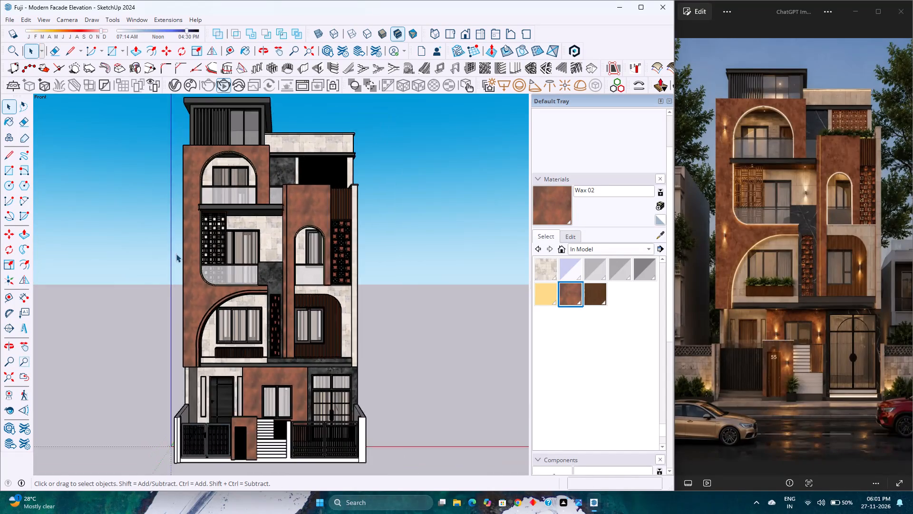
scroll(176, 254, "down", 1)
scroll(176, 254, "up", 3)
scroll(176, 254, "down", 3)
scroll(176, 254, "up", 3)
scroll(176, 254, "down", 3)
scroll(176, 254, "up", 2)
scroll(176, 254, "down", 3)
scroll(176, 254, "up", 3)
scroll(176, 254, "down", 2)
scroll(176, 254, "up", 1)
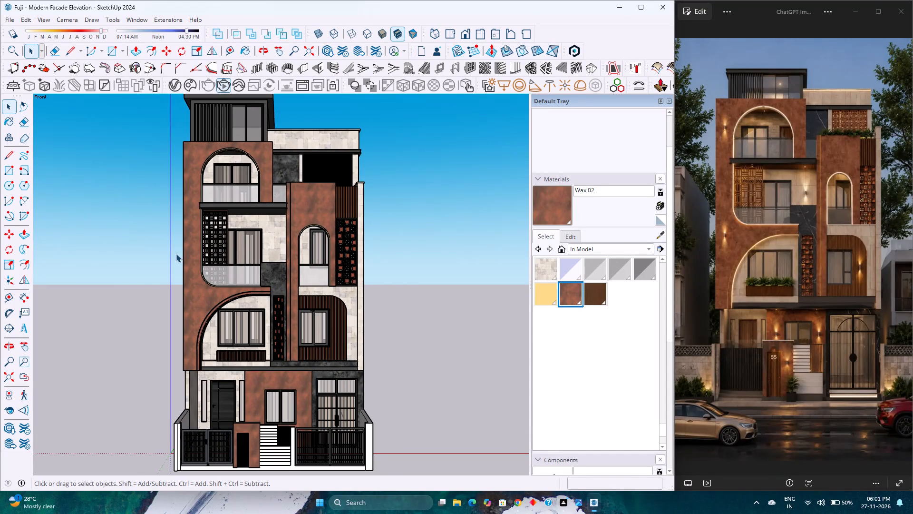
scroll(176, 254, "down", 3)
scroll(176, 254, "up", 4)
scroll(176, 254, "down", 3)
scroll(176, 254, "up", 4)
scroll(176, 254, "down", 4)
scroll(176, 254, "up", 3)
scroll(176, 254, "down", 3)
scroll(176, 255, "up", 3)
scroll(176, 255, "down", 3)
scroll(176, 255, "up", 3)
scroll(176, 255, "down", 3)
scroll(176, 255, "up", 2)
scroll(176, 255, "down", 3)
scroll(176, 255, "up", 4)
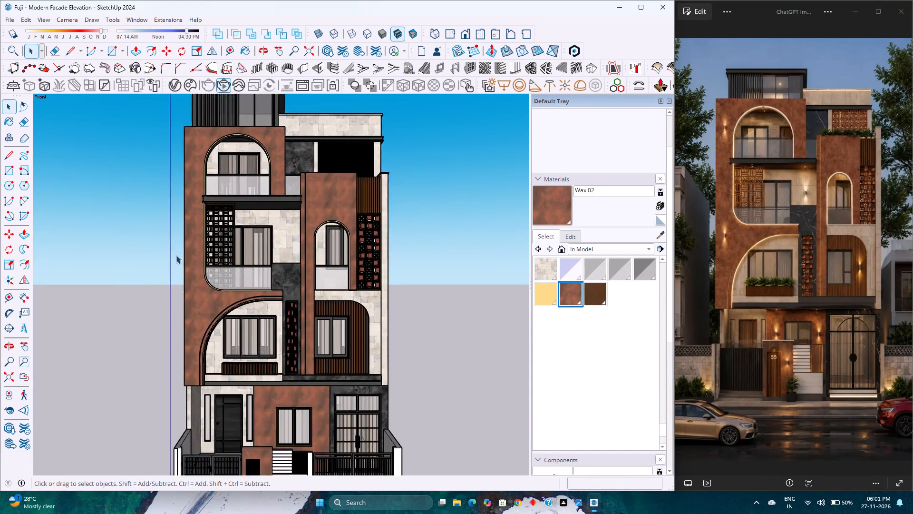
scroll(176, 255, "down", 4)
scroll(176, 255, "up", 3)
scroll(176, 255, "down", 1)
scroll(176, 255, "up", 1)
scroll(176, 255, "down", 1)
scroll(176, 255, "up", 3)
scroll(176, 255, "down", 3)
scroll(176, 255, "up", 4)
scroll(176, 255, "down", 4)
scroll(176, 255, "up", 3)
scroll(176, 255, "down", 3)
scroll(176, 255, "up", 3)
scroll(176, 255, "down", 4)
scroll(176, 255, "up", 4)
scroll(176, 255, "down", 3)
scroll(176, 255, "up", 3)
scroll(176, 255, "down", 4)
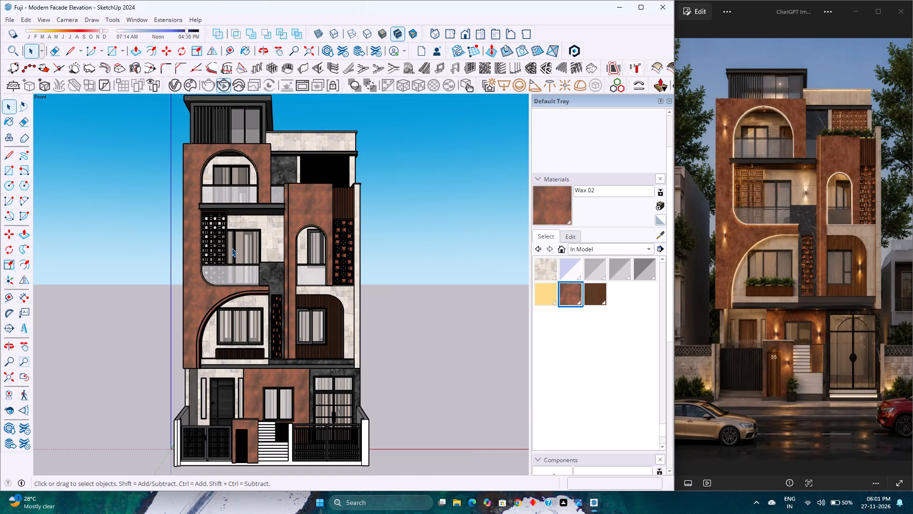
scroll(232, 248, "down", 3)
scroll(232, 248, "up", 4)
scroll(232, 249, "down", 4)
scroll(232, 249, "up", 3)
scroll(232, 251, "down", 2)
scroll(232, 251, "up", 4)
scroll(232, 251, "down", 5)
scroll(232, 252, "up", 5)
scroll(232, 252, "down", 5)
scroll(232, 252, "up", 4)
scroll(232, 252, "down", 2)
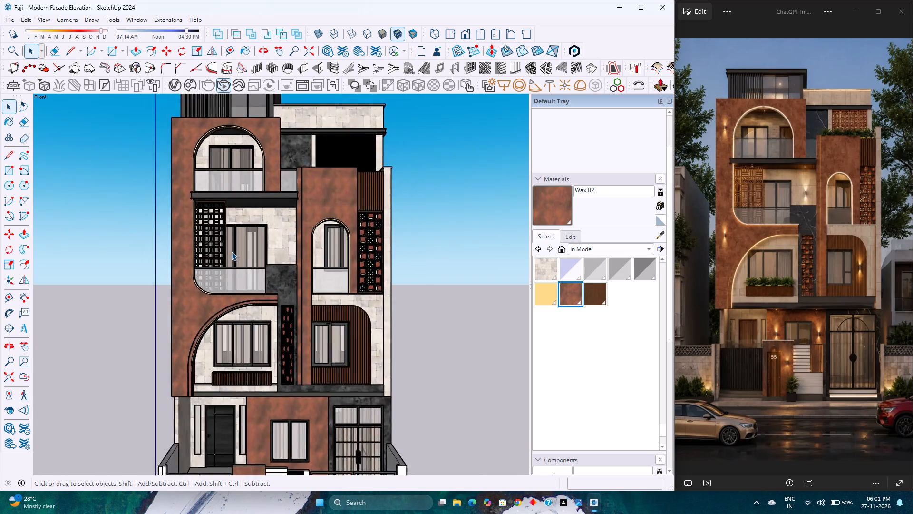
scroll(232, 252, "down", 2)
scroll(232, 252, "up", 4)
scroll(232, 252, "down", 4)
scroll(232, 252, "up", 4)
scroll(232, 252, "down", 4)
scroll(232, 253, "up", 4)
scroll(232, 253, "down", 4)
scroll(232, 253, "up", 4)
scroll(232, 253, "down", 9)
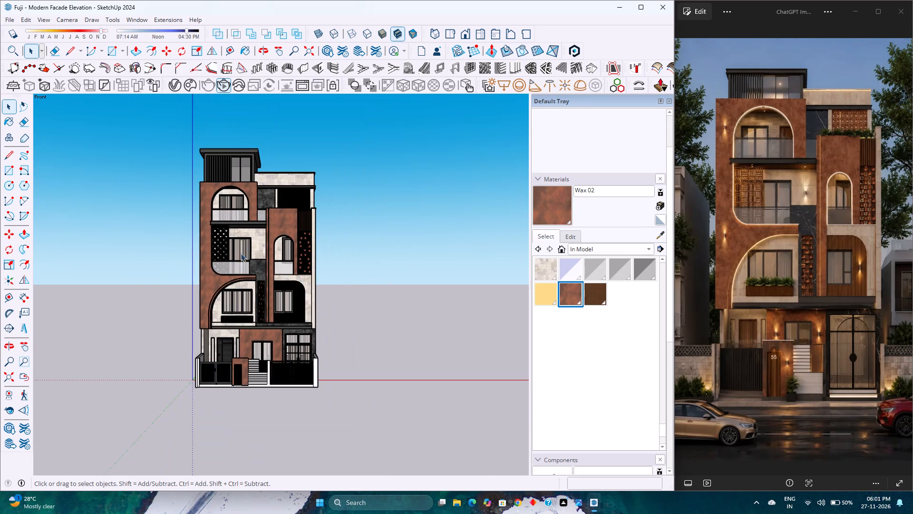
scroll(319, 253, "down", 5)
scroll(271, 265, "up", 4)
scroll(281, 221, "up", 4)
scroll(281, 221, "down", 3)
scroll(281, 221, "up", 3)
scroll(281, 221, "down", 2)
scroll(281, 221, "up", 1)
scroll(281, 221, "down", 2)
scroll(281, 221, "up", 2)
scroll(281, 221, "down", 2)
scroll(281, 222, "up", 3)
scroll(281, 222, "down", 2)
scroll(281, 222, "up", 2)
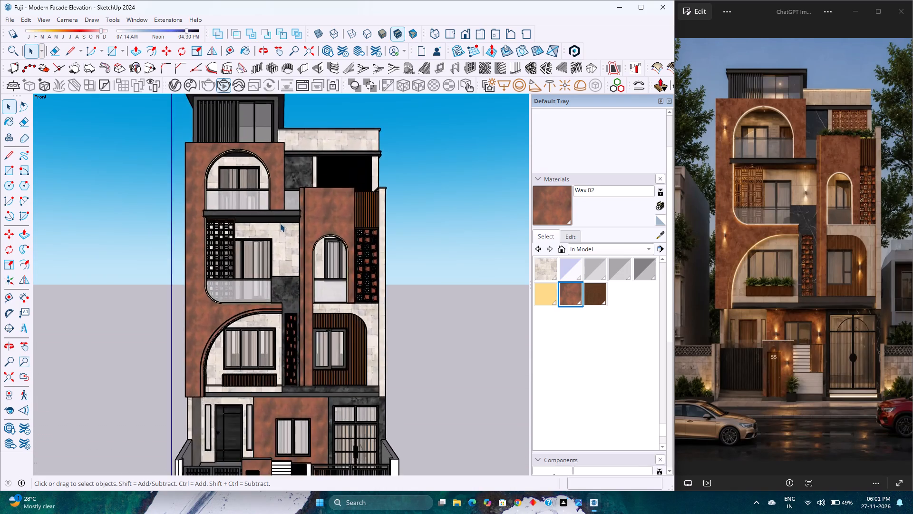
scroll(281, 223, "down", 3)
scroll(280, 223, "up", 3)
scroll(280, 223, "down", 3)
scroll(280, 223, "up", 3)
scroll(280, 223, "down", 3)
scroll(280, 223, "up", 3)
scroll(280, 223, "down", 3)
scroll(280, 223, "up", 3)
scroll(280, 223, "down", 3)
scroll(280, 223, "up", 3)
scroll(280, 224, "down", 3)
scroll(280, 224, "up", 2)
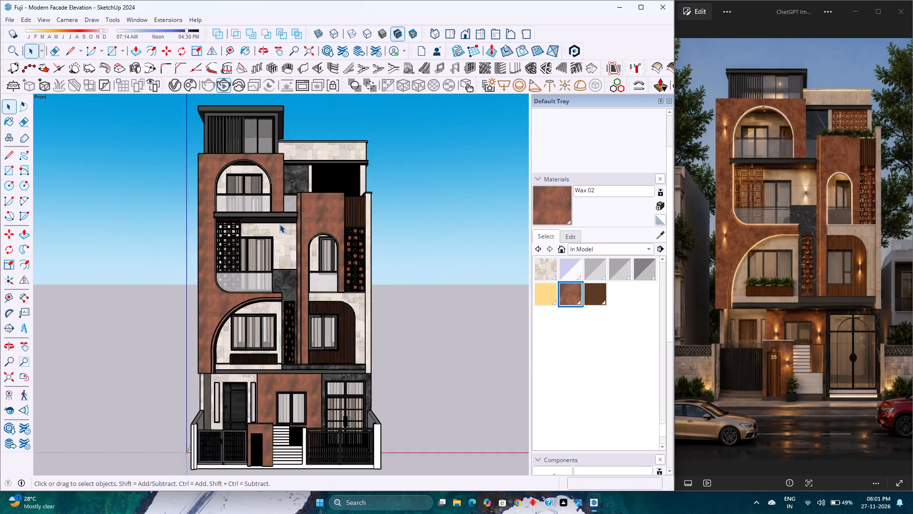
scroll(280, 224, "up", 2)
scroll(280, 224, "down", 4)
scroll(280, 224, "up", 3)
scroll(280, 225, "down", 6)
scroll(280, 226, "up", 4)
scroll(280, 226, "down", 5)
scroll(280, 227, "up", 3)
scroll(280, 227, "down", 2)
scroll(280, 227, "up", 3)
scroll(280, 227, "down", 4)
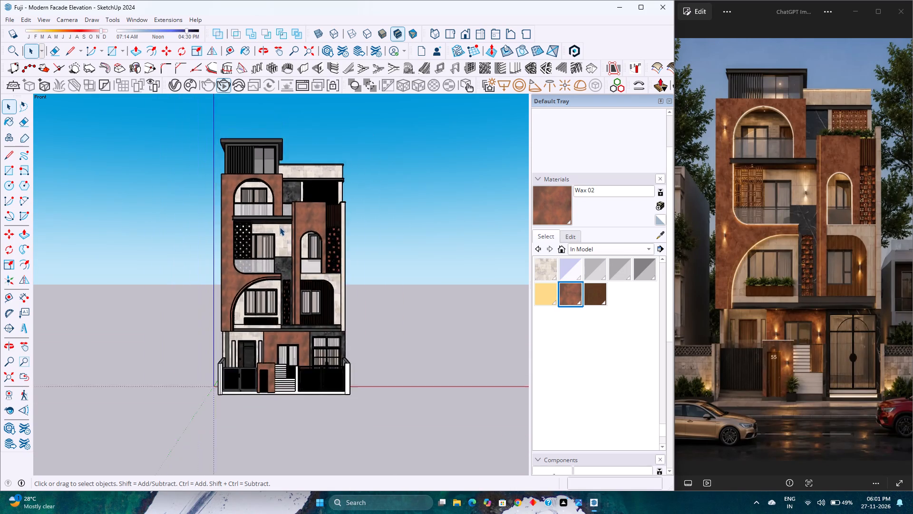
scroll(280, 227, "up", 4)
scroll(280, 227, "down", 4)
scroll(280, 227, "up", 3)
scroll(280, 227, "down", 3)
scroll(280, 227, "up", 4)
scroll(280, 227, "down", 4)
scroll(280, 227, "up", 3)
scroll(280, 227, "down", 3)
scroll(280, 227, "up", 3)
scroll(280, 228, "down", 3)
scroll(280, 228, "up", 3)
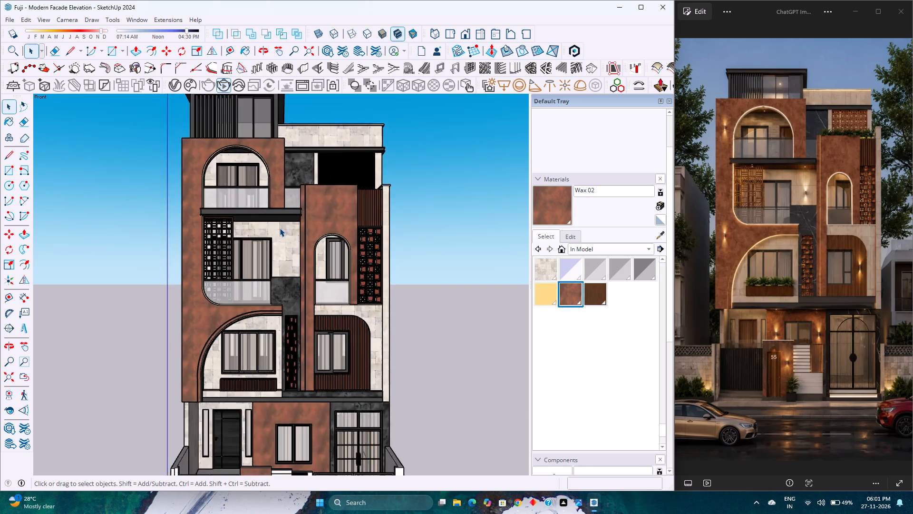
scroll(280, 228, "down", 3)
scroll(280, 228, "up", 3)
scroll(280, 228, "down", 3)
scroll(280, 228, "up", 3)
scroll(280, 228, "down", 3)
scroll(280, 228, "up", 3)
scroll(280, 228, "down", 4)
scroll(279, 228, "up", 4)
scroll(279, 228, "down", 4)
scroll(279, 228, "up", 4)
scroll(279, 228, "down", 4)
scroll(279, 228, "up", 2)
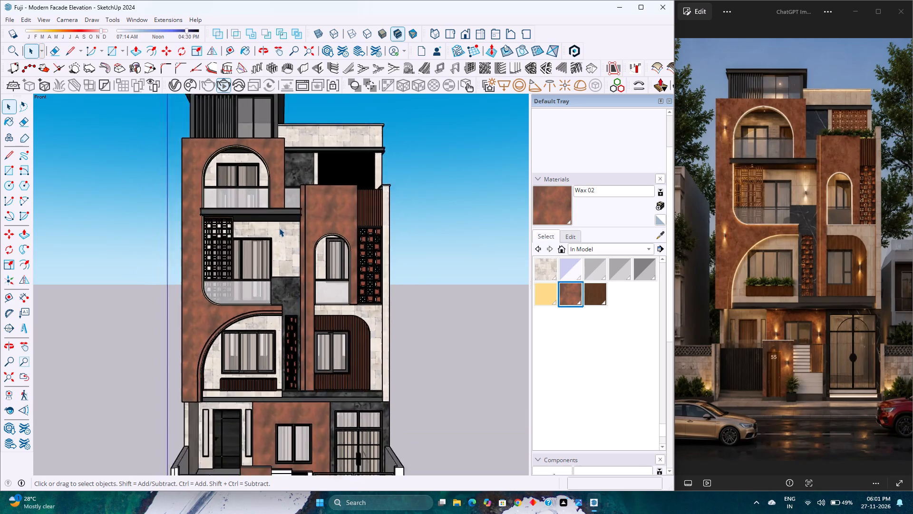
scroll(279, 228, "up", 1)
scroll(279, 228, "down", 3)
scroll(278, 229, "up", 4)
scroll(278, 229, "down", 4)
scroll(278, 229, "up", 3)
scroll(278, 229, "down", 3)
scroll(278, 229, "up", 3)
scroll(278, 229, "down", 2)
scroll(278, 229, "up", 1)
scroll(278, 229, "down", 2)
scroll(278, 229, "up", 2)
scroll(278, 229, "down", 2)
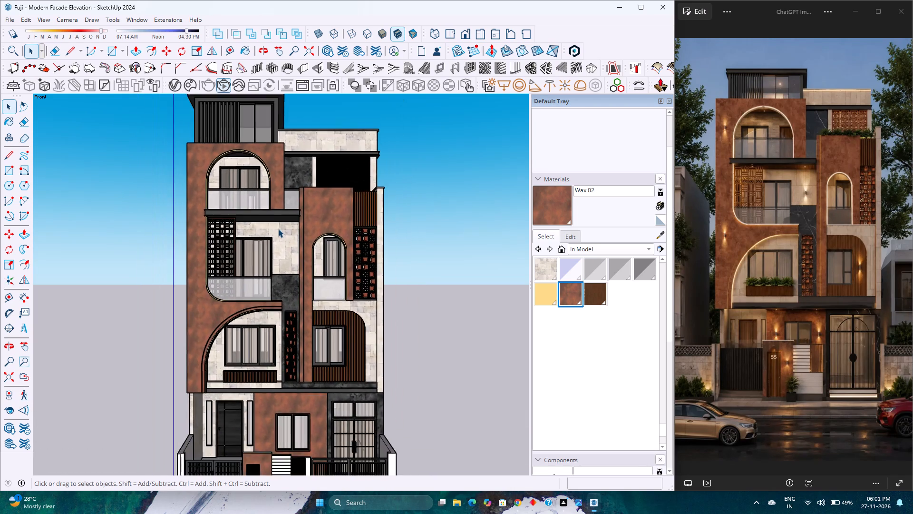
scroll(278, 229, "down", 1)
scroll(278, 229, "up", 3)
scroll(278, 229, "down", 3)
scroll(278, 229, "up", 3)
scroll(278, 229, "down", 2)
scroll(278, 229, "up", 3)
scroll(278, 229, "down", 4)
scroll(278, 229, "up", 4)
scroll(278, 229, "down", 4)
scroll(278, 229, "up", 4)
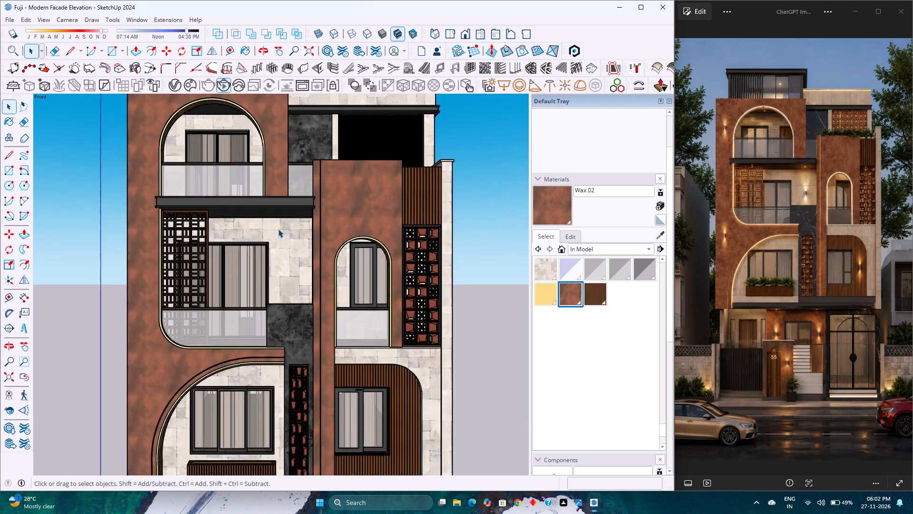
Examine the complete facade in front elevation, from a distant overall view to one showing the rooftop room down to the entrance gates.
scroll(278, 229, "down", 8)
scroll(278, 229, "up", 3)
scroll(278, 229, "down", 3)
scroll(278, 229, "up", 3)
scroll(278, 229, "down", 3)
scroll(278, 229, "up", 3)
scroll(278, 229, "down", 3)
scroll(278, 229, "up", 3)
scroll(278, 229, "down", 3)
scroll(278, 229, "up", 4)
scroll(276, 229, "down", 8)
scroll(275, 229, "up", 1)
scroll(275, 229, "down", 4)
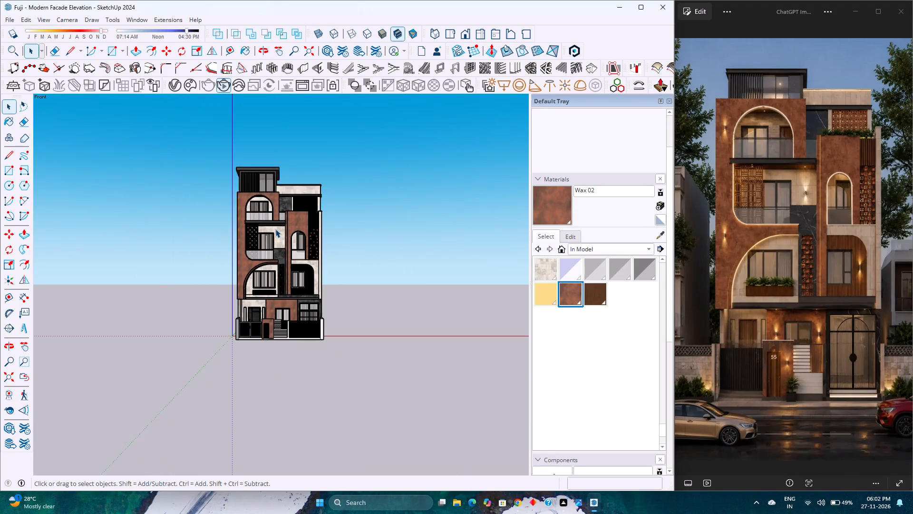
scroll(275, 229, "down", 6)
scroll(275, 229, "up", 3)
scroll(275, 229, "down", 3)
scroll(275, 229, "up", 2)
scroll(275, 229, "down", 3)
scroll(275, 229, "up", 4)
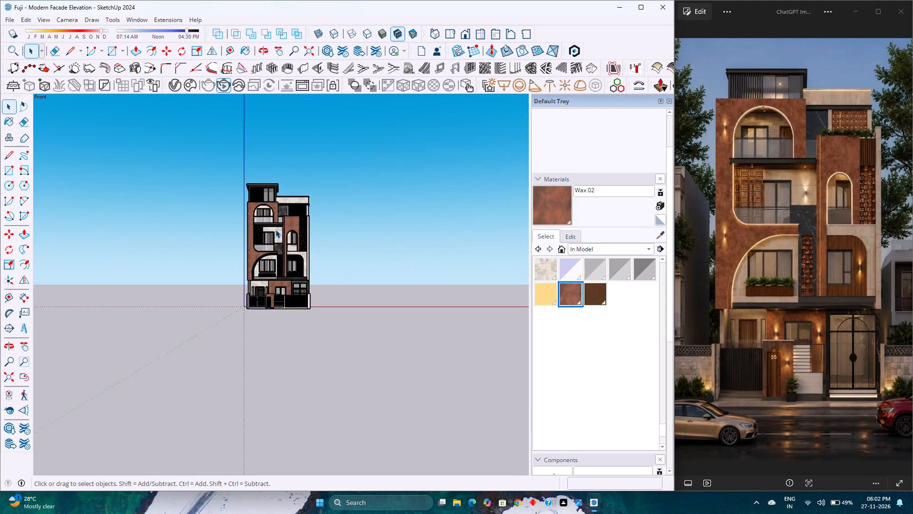
scroll(275, 230, "down", 4)
scroll(275, 230, "up", 3)
scroll(275, 230, "down", 3)
scroll(275, 230, "up", 4)
scroll(275, 230, "down", 4)
scroll(275, 230, "up", 4)
scroll(275, 230, "down", 4)
scroll(275, 230, "up", 3)
scroll(275, 230, "down", 3)
scroll(275, 230, "up", 3)
scroll(275, 230, "down", 3)
scroll(275, 230, "up", 3)
scroll(275, 230, "down", 4)
scroll(275, 230, "up", 7)
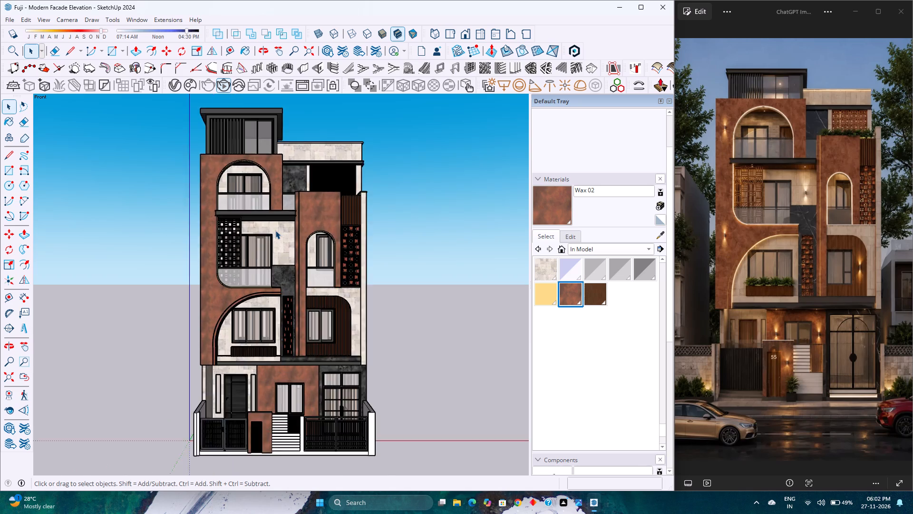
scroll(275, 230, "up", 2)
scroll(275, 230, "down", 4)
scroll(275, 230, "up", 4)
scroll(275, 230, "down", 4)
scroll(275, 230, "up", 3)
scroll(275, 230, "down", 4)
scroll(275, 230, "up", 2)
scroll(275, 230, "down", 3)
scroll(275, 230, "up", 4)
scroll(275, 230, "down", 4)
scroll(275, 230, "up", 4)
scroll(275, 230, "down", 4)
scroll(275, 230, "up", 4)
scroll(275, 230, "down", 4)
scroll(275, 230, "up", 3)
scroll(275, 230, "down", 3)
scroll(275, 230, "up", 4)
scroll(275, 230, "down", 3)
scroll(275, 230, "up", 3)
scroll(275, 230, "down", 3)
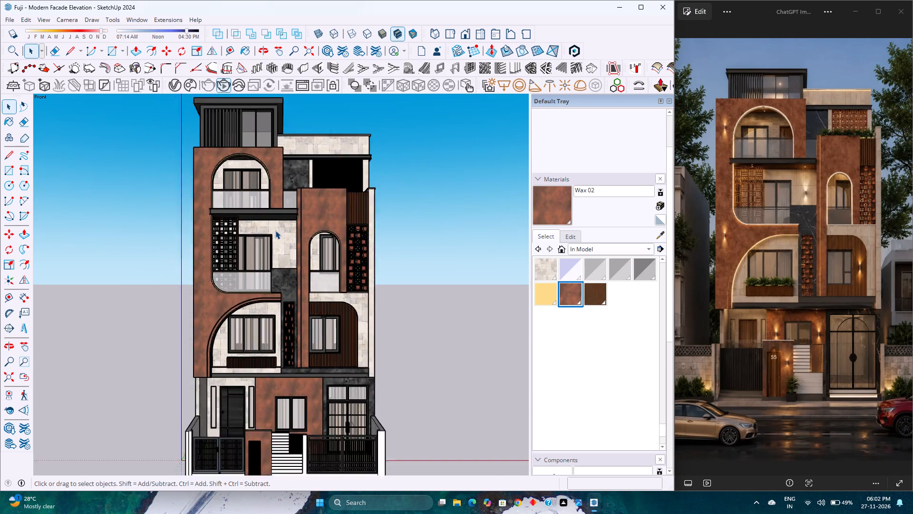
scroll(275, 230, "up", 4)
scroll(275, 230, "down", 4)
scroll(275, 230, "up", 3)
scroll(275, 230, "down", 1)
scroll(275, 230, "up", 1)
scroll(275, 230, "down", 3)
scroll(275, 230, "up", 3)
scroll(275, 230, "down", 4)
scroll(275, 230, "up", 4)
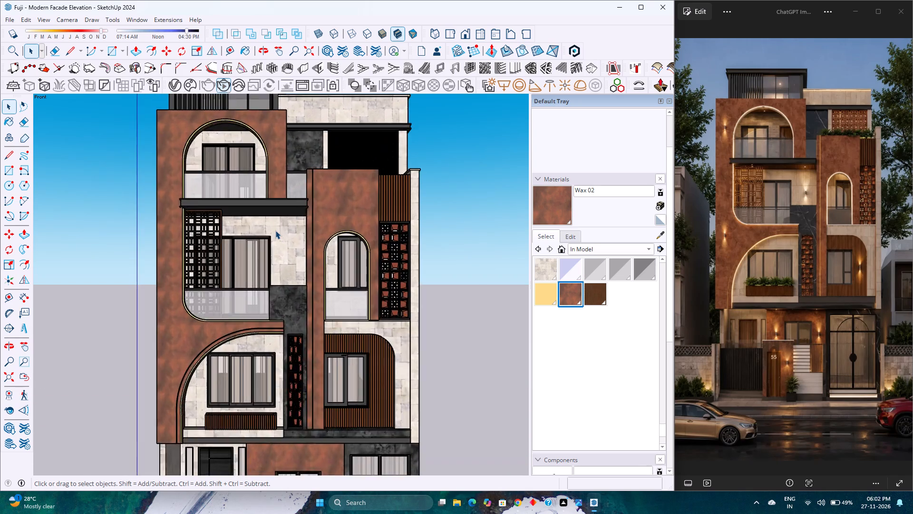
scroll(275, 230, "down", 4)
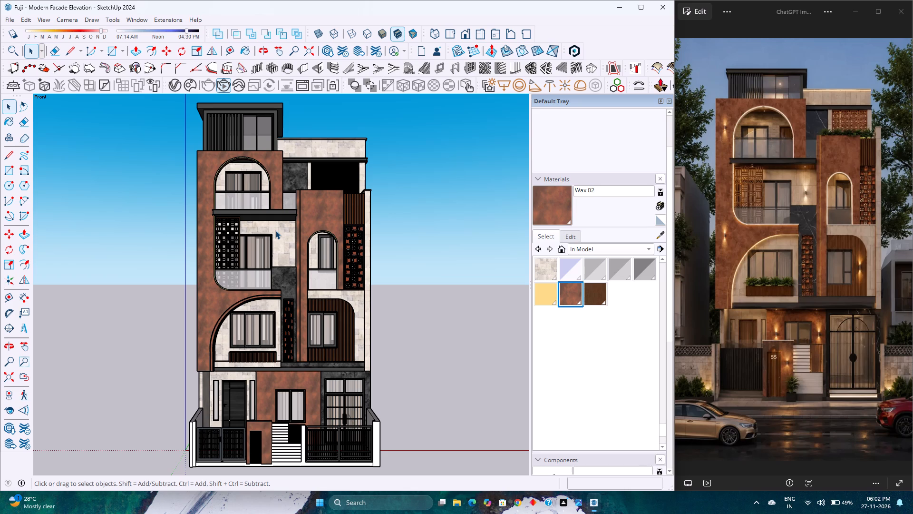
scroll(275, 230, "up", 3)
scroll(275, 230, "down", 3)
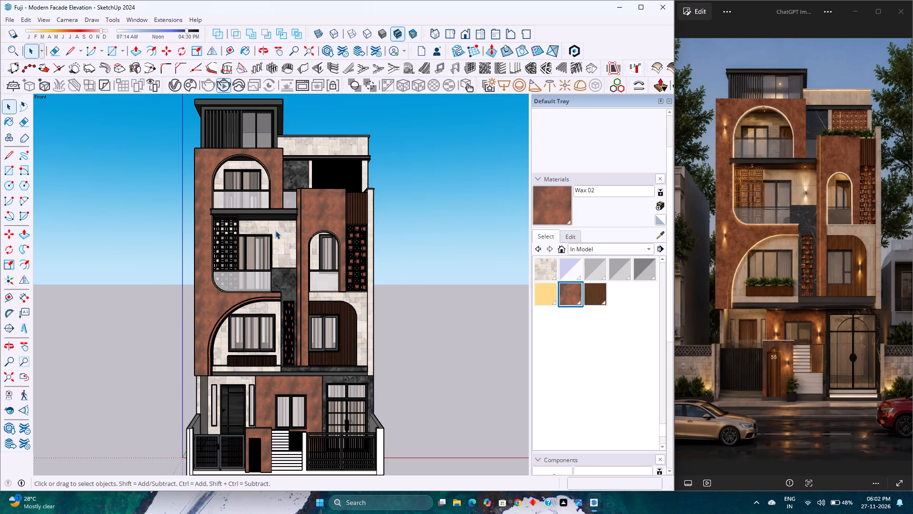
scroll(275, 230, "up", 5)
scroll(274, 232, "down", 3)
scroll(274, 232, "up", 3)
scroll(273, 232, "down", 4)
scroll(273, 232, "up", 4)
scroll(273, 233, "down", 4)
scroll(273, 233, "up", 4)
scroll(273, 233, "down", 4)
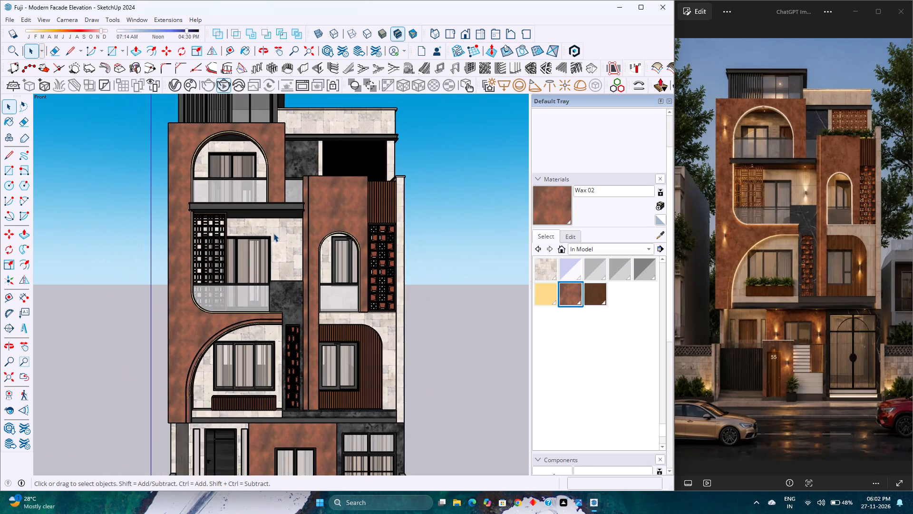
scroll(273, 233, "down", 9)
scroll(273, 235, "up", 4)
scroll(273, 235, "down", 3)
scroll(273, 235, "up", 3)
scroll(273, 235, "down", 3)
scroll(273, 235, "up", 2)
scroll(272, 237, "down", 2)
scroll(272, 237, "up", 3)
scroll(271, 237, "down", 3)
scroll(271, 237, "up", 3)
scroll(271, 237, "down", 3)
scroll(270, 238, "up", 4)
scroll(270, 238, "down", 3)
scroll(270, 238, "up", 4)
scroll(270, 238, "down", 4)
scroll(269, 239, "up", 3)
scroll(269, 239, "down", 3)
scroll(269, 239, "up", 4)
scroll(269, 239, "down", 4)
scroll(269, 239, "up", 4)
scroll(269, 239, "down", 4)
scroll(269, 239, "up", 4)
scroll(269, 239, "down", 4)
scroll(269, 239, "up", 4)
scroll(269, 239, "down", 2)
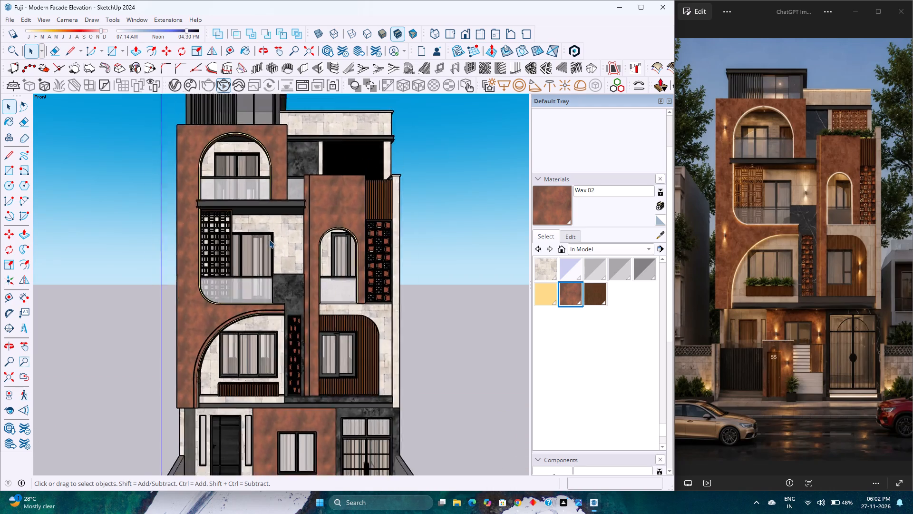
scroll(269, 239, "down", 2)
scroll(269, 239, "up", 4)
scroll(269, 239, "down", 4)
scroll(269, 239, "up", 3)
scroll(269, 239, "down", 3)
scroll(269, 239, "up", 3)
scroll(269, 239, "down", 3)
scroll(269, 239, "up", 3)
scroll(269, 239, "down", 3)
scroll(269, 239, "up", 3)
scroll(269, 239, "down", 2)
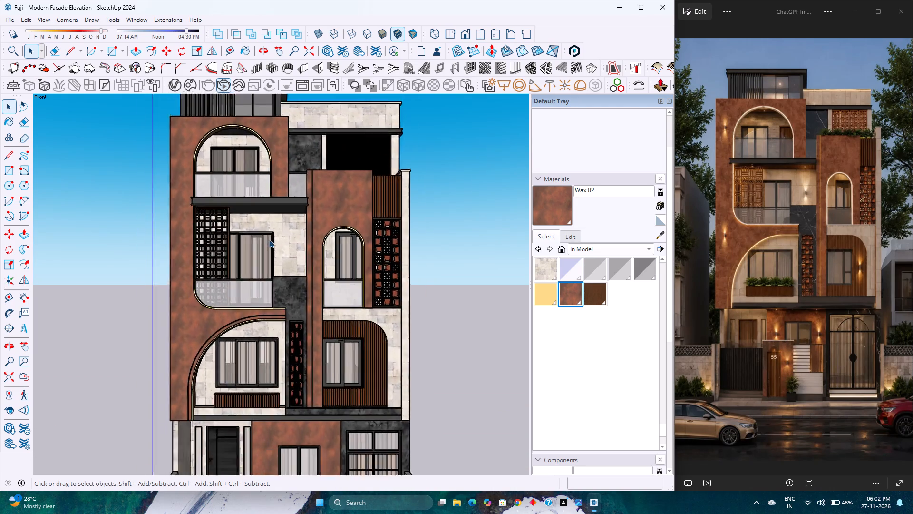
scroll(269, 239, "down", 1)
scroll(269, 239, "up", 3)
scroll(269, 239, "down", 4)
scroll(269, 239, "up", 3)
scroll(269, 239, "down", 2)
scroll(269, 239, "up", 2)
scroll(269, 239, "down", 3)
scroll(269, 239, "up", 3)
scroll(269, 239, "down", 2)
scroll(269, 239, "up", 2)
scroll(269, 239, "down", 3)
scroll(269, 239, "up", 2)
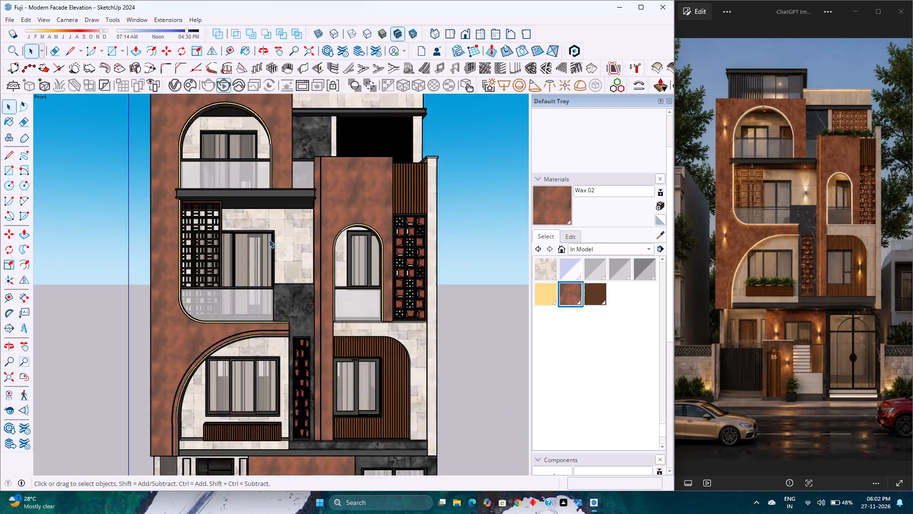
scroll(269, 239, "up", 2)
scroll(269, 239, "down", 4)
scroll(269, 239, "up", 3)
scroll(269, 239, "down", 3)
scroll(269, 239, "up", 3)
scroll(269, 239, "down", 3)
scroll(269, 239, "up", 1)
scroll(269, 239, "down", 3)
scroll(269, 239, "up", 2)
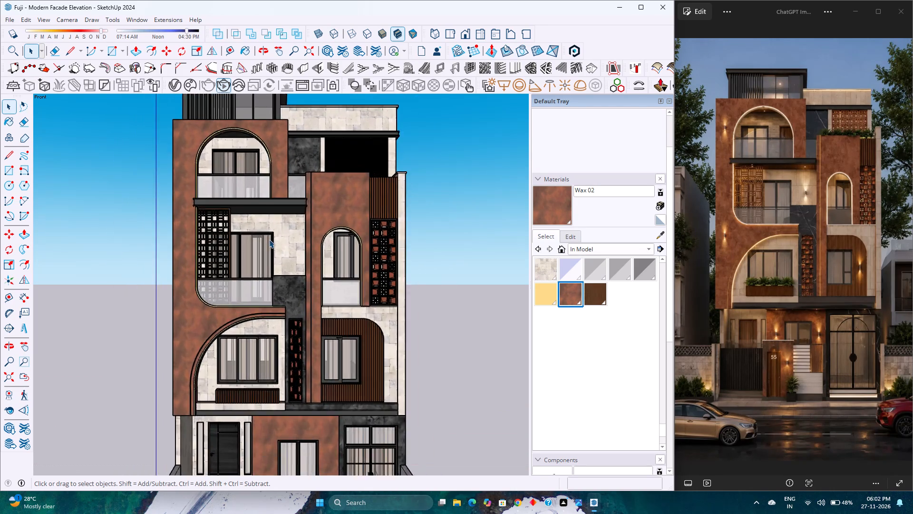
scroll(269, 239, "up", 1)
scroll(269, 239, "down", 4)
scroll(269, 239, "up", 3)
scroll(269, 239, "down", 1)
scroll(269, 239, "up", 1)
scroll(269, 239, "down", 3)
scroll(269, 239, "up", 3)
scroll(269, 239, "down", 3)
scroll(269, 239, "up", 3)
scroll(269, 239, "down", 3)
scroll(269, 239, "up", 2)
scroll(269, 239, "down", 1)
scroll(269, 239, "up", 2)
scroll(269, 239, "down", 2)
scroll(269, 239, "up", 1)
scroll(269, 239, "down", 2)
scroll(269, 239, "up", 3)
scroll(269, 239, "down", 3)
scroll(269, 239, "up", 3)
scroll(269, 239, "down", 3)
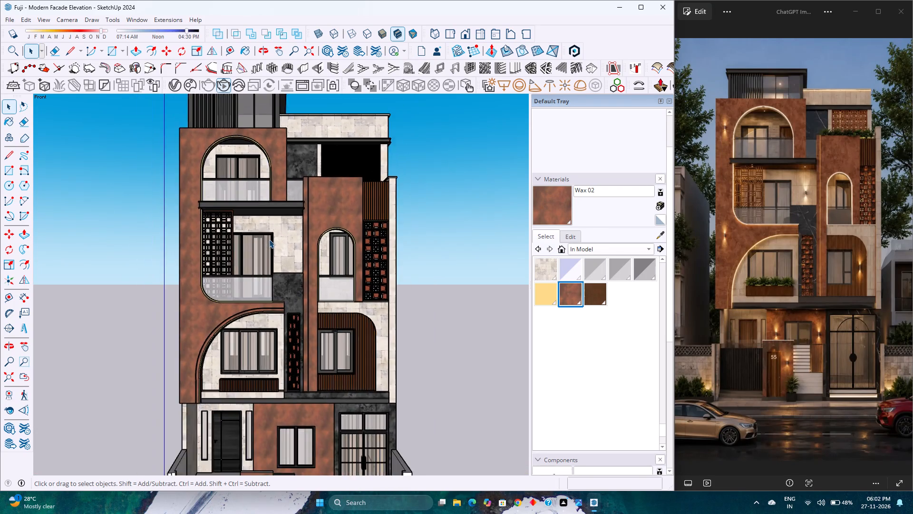
Examine the facade's middle floors up close in front elevation, including the lattice screens, glass balcony, arched openings and stone cladding.
scroll(269, 239, "up", 2)
scroll(269, 239, "down", 3)
scroll(269, 239, "up", 3)
scroll(269, 239, "down", 3)
scroll(269, 239, "up", 3)
scroll(269, 239, "down", 3)
scroll(269, 239, "up", 3)
scroll(269, 239, "down", 3)
scroll(269, 239, "up", 3)
scroll(269, 239, "down", 3)
scroll(269, 239, "up", 3)
scroll(269, 239, "down", 3)
scroll(269, 239, "up", 4)
scroll(269, 239, "down", 4)
scroll(269, 239, "up", 3)
scroll(269, 239, "down", 3)
scroll(269, 239, "up", 3)
scroll(269, 239, "down", 3)
scroll(269, 239, "up", 3)
scroll(269, 239, "down", 3)
scroll(269, 239, "up", 3)
scroll(269, 239, "down", 3)
scroll(269, 239, "up", 3)
scroll(269, 239, "down", 3)
scroll(269, 239, "up", 3)
scroll(269, 239, "down", 3)
scroll(269, 239, "up", 3)
scroll(269, 239, "down", 2)
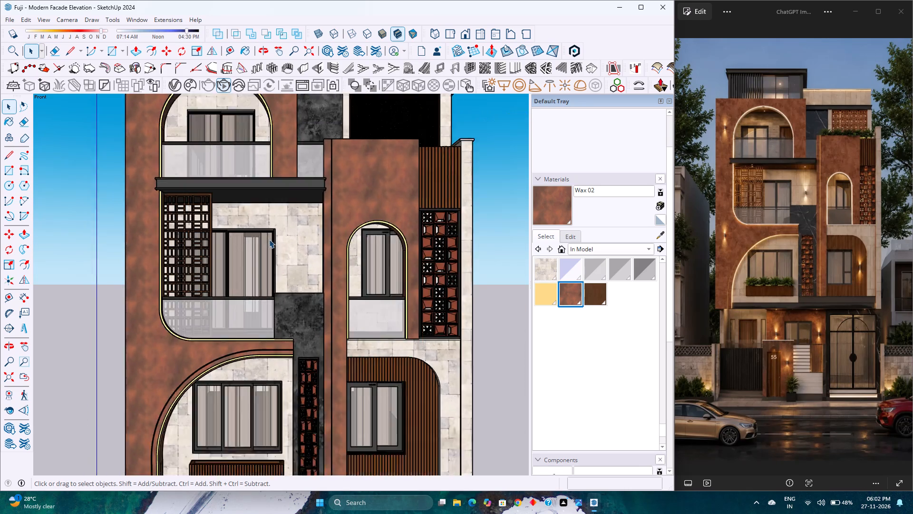
scroll(269, 239, "down", 3)
scroll(269, 239, "up", 4)
scroll(269, 239, "down", 4)
scroll(269, 239, "up", 4)
scroll(269, 239, "down", 4)
scroll(269, 239, "up", 4)
scroll(269, 239, "down", 4)
scroll(269, 239, "up", 4)
scroll(269, 239, "down", 4)
scroll(269, 239, "up", 4)
scroll(269, 239, "down", 4)
scroll(269, 239, "up", 4)
scroll(269, 239, "down", 4)
scroll(269, 239, "up", 4)
scroll(269, 239, "down", 3)
scroll(269, 239, "up", 3)
scroll(269, 239, "down", 4)
scroll(269, 239, "up", 4)
scroll(269, 239, "down", 4)
scroll(269, 239, "up", 3)
scroll(269, 239, "down", 3)
scroll(269, 239, "up", 4)
scroll(269, 239, "down", 4)
scroll(269, 239, "up", 3)
scroll(269, 239, "down", 3)
scroll(269, 239, "up", 5)
scroll(269, 239, "down", 4)
scroll(269, 239, "up", 1)
scroll(269, 239, "down", 4)
scroll(269, 239, "up", 4)
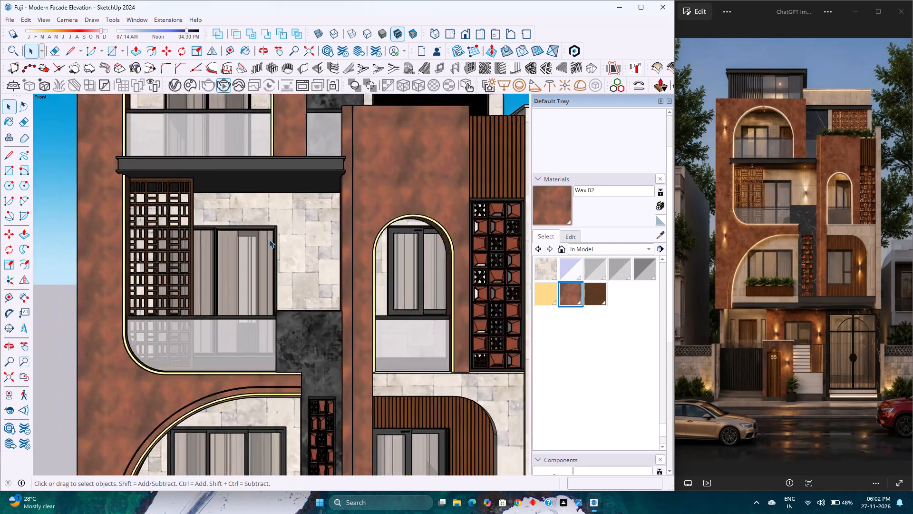
scroll(269, 239, "down", 4)
scroll(270, 240, "up", 4)
scroll(270, 241, "down", 4)
scroll(270, 242, "up", 2)
scroll(270, 242, "down", 3)
scroll(270, 242, "up", 3)
scroll(270, 242, "down", 5)
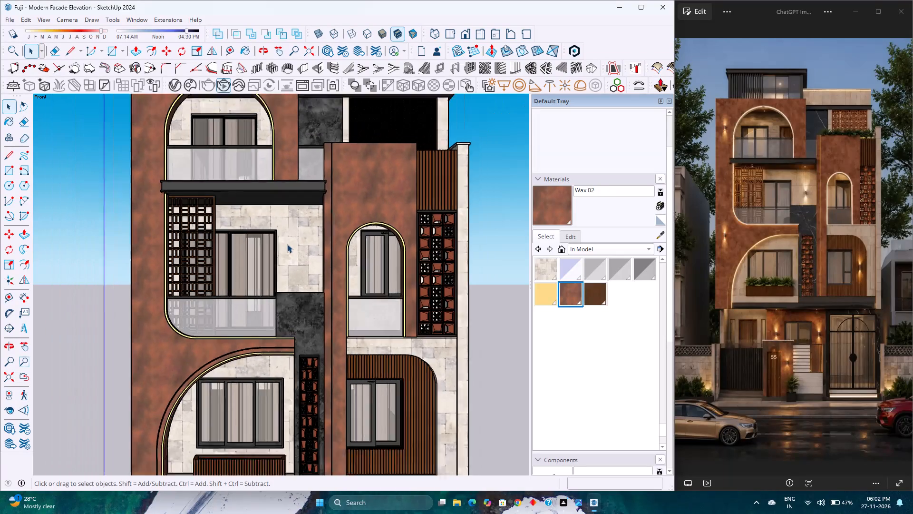
Examine the overall facade in front elevation, from the rooftop room down to the entrance gates and steps.
scroll(287, 244, "down", 6)
scroll(287, 246, "up", 3)
scroll(287, 246, "down", 3)
scroll(287, 246, "up", 3)
scroll(287, 246, "down", 4)
scroll(287, 246, "up", 4)
scroll(287, 246, "down", 4)
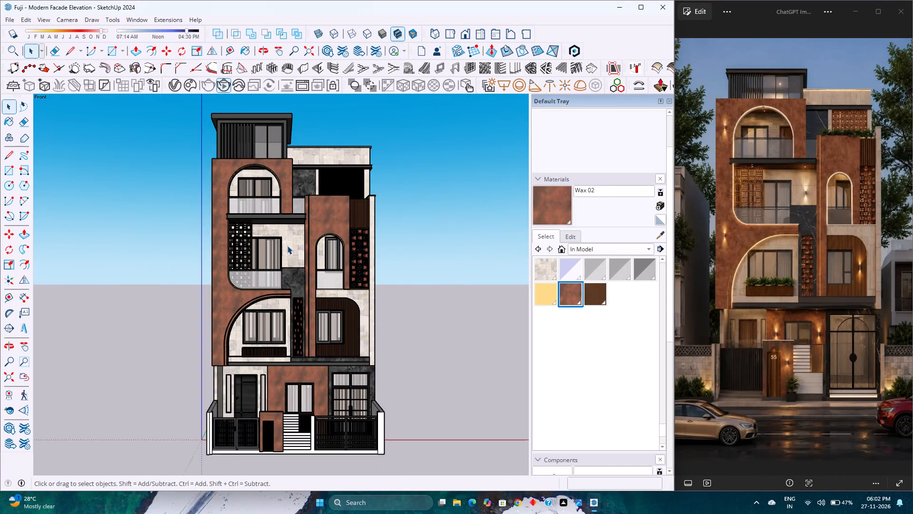
scroll(287, 246, "up", 4)
scroll(287, 246, "down", 3)
scroll(287, 246, "up", 3)
scroll(287, 246, "down", 4)
scroll(287, 246, "up", 2)
scroll(287, 246, "down", 3)
scroll(287, 246, "up", 4)
scroll(287, 246, "down", 2)
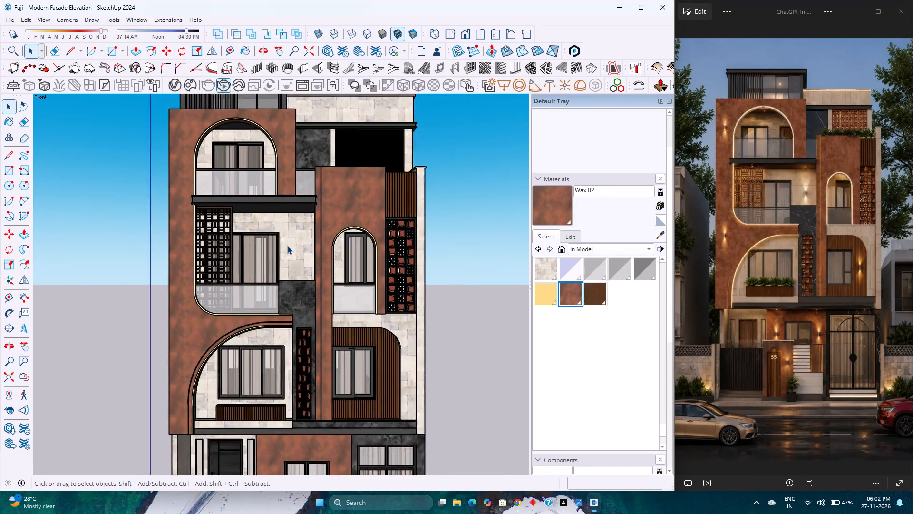
scroll(287, 246, "down", 2)
scroll(287, 246, "up", 3)
scroll(287, 247, "down", 3)
scroll(287, 247, "up", 3)
scroll(287, 247, "down", 7)
scroll(287, 247, "up", 4)
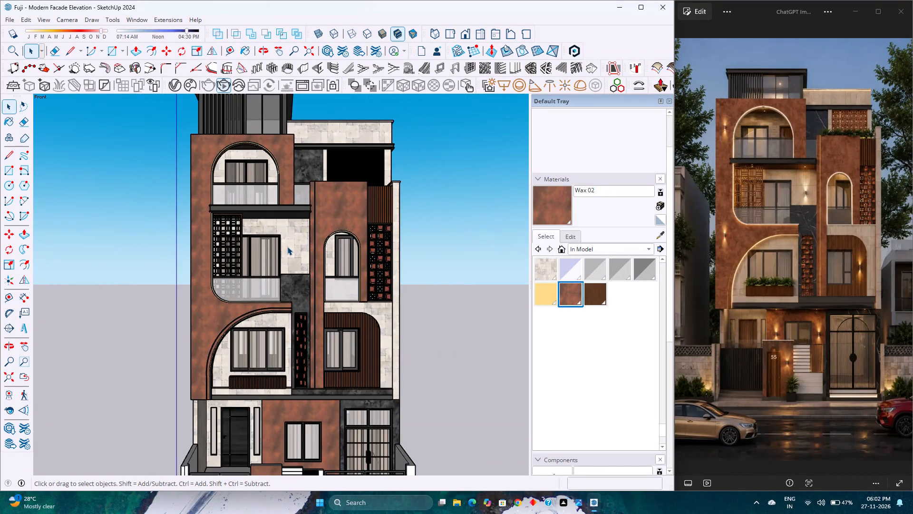
scroll(287, 247, "down", 4)
scroll(288, 247, "up", 2)
scroll(288, 247, "down", 2)
scroll(289, 247, "up", 3)
scroll(289, 247, "down", 3)
scroll(289, 247, "up", 2)
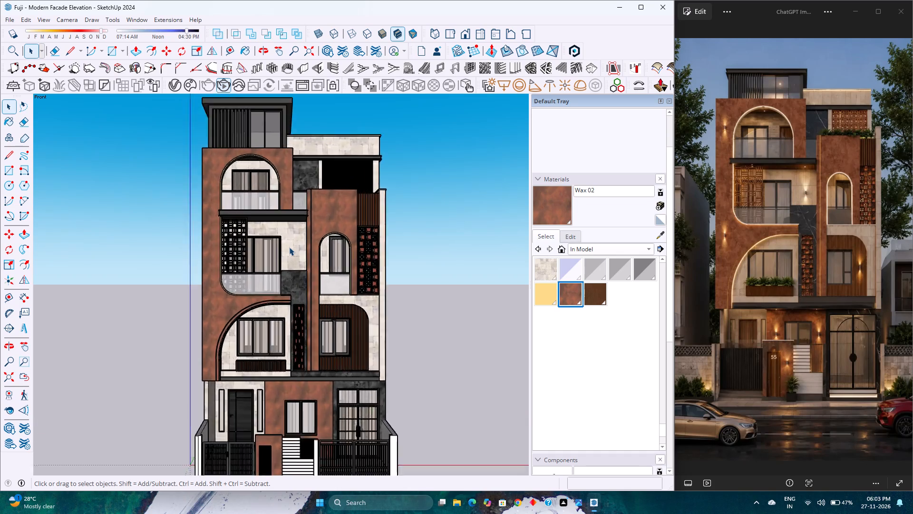
Examine the middle balcony, the narrow arched window and the adjoining jali panels and wood slats up close in front elevation.
scroll(289, 247, "up", 1)
scroll(289, 247, "down", 3)
scroll(289, 248, "up", 3)
scroll(289, 248, "down", 3)
scroll(289, 248, "up", 3)
scroll(289, 248, "down", 4)
scroll(289, 248, "up", 5)
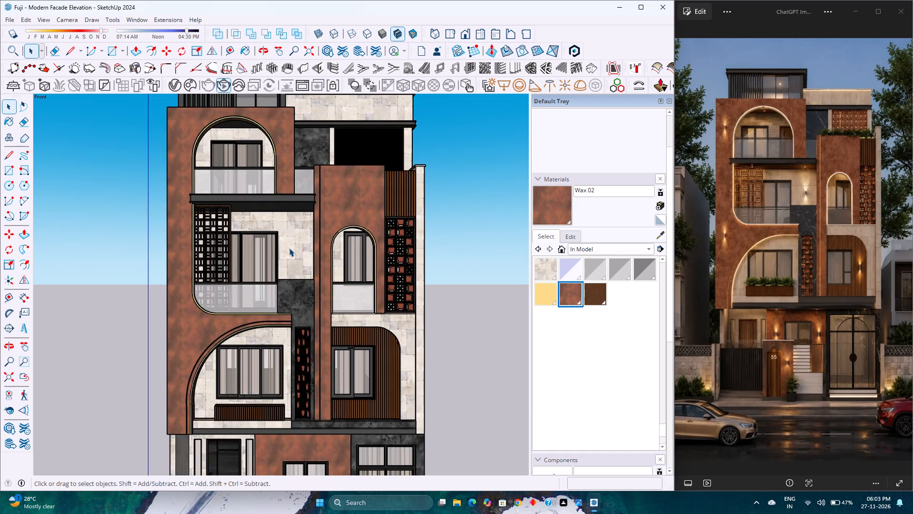
scroll(289, 248, "down", 3)
scroll(289, 248, "up", 3)
scroll(289, 248, "down", 4)
scroll(289, 248, "up", 4)
scroll(289, 248, "down", 6)
scroll(289, 249, "up", 9)
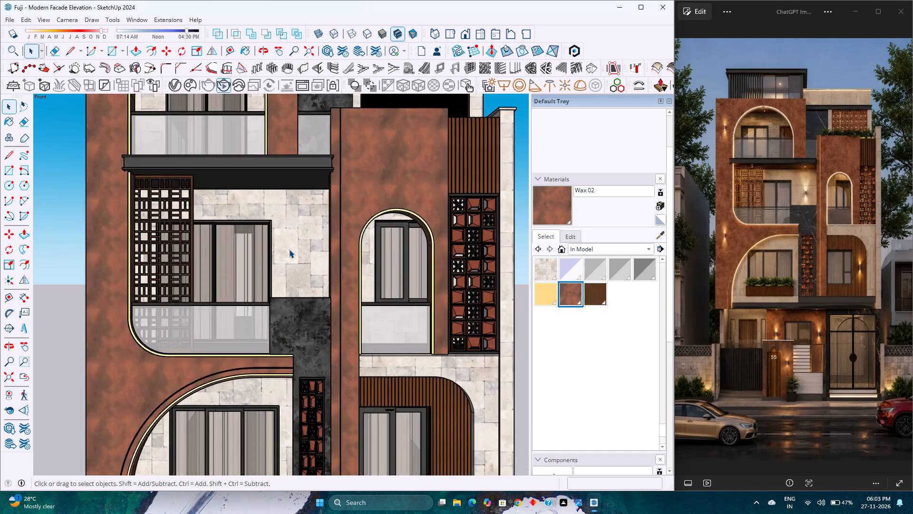
scroll(289, 249, "down", 3)
scroll(289, 249, "up", 3)
scroll(289, 249, "down", 3)
scroll(289, 249, "up", 3)
scroll(289, 249, "down", 3)
scroll(289, 249, "up", 3)
scroll(289, 249, "down", 3)
scroll(289, 249, "up", 3)
scroll(289, 249, "down", 4)
scroll(289, 249, "up", 3)
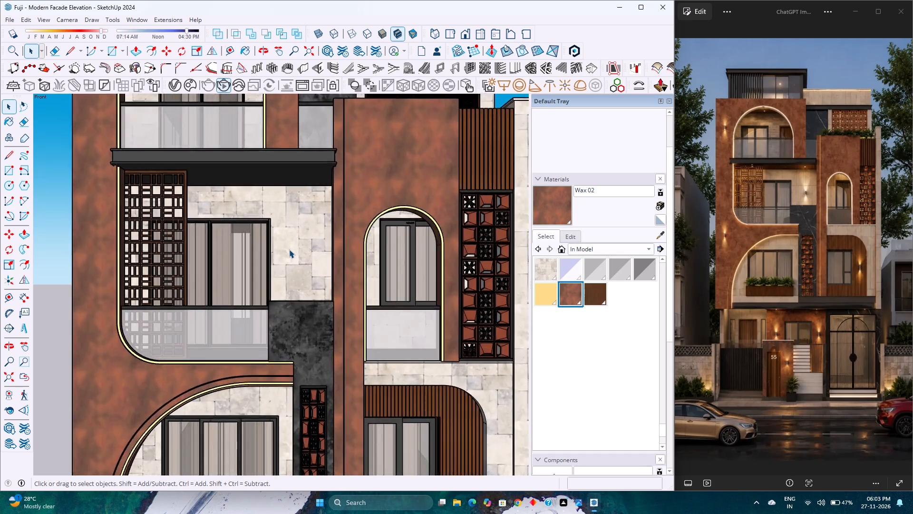
scroll(289, 249, "down", 3)
scroll(289, 249, "up", 3)
scroll(289, 250, "down", 2)
scroll(289, 250, "up", 4)
scroll(289, 250, "down", 3)
middle_click(287, 252)
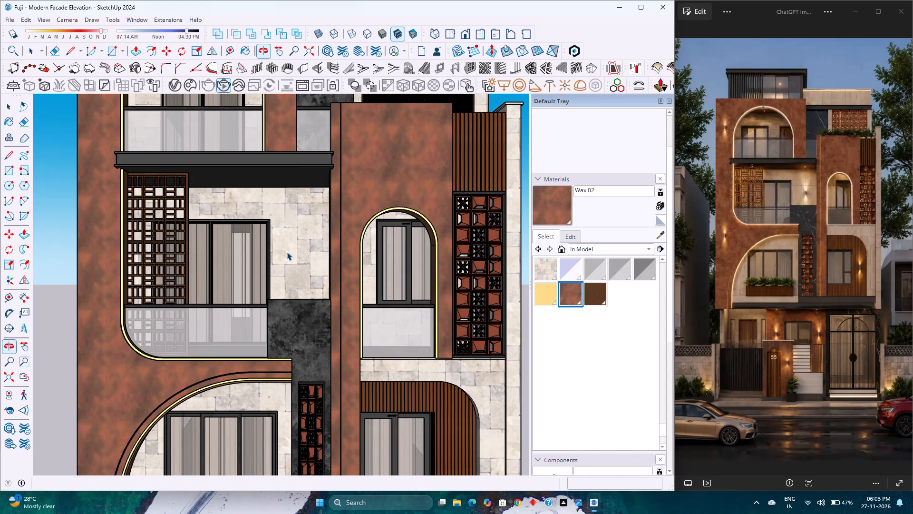
scroll(275, 259, "up", 2)
scroll(275, 259, "down", 3)
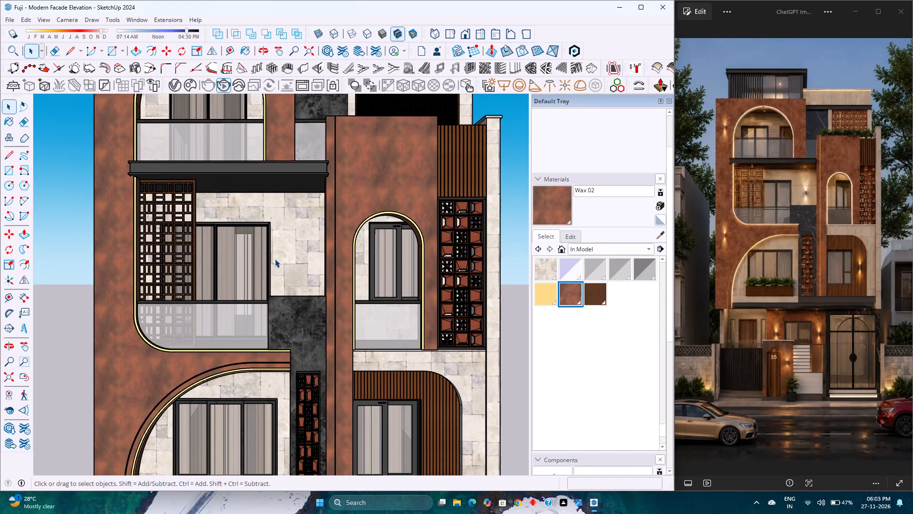
Examine the facade in front elevation from the upper arched balcony down to the ground-floor door and windows.
scroll(269, 260, "down", 4)
scroll(269, 260, "up", 3)
scroll(269, 259, "down", 6)
scroll(269, 259, "up", 3)
scroll(269, 259, "down", 4)
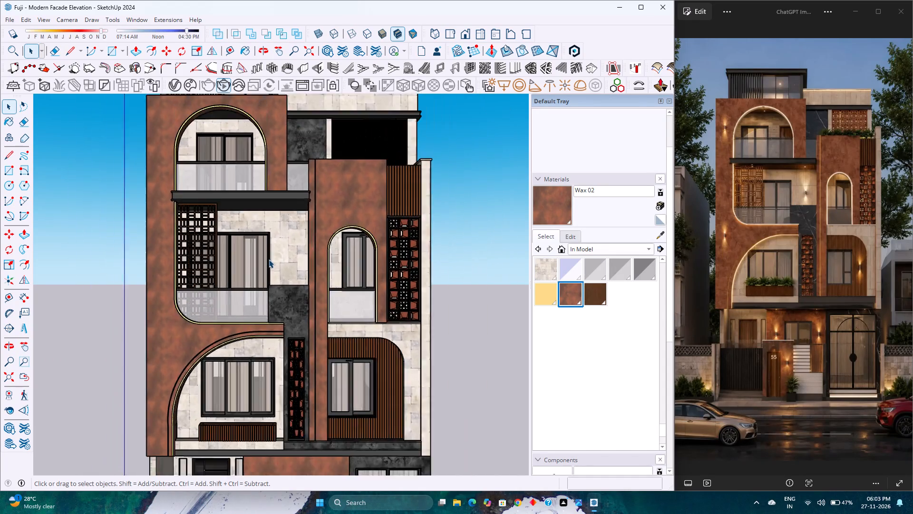
scroll(269, 259, "up", 3)
scroll(269, 259, "down", 3)
scroll(269, 259, "up", 3)
scroll(269, 259, "down", 3)
scroll(269, 259, "up", 2)
scroll(269, 259, "down", 2)
scroll(269, 259, "up", 1)
scroll(269, 259, "down", 4)
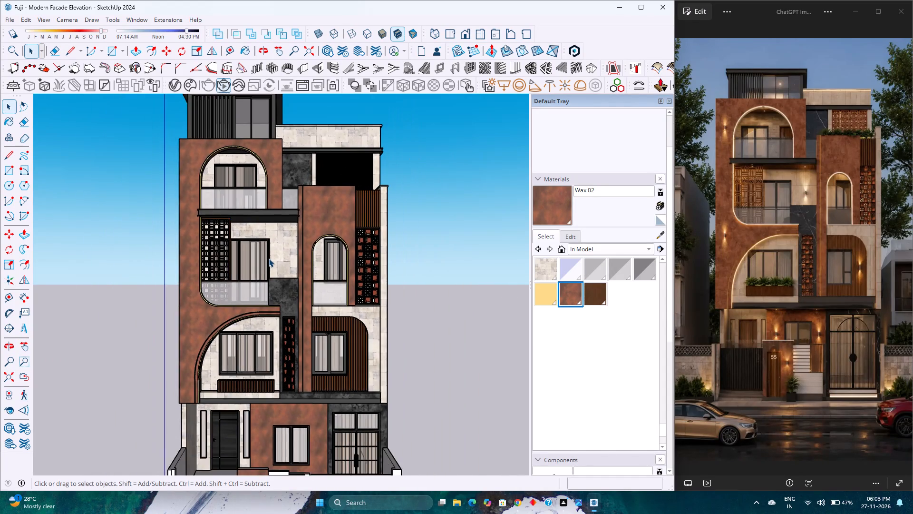
scroll(269, 258, "down", 2)
scroll(269, 258, "up", 1)
scroll(269, 258, "down", 3)
scroll(269, 258, "up", 3)
scroll(269, 258, "down", 3)
scroll(269, 258, "up", 3)
scroll(269, 258, "down", 3)
scroll(269, 258, "up", 3)
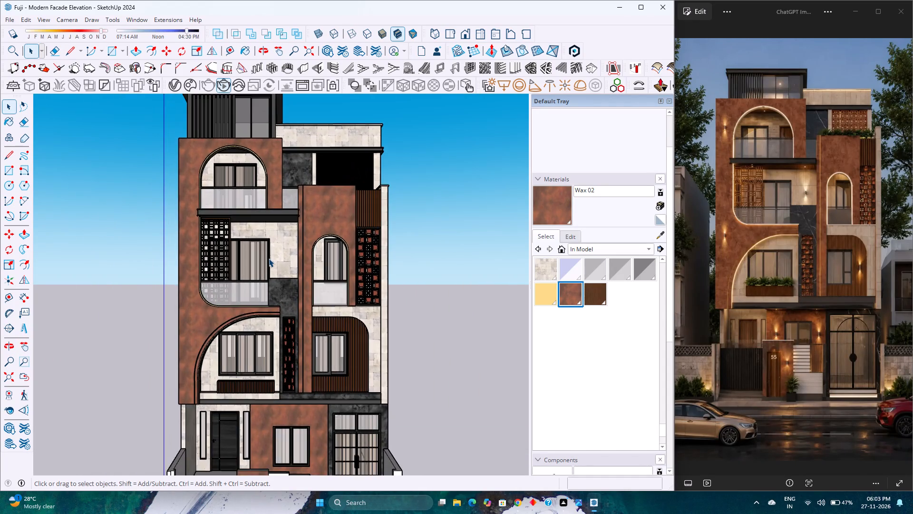
scroll(269, 258, "down", 3)
scroll(269, 258, "up", 4)
scroll(269, 258, "down", 3)
scroll(269, 258, "up", 2)
scroll(269, 258, "down", 3)
scroll(269, 258, "up", 3)
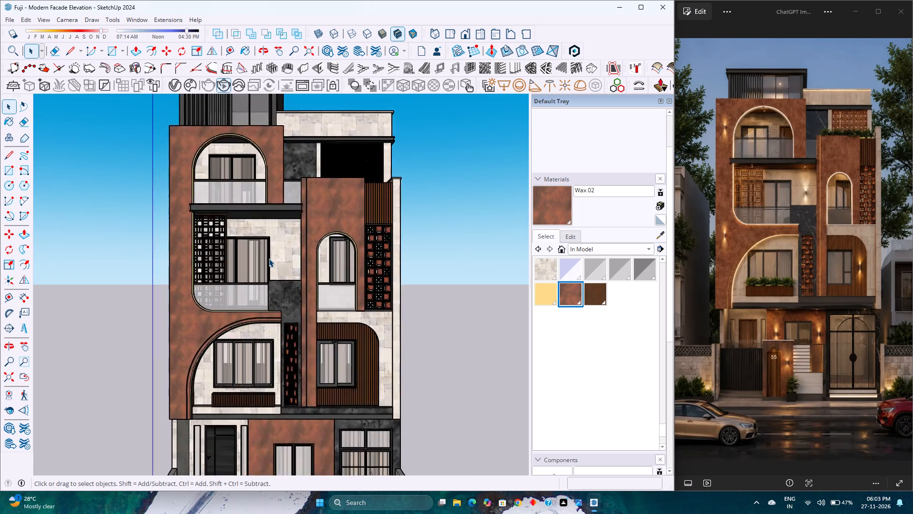
Examine the facade's upper and middle floors in front elevation, including the arched balconies, jali screens, stone cladding and wood slats.
scroll(269, 258, "down", 4)
scroll(269, 258, "up", 4)
scroll(269, 258, "down", 3)
scroll(269, 258, "up", 3)
scroll(269, 258, "down", 4)
scroll(269, 258, "up", 4)
scroll(269, 258, "down", 4)
scroll(269, 258, "up", 4)
scroll(269, 258, "down", 4)
scroll(269, 258, "up", 4)
scroll(269, 258, "down", 4)
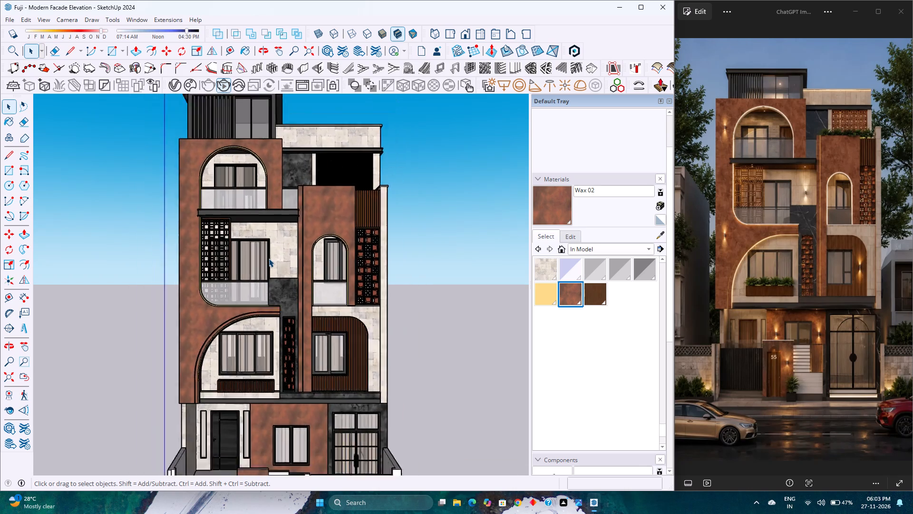
scroll(269, 258, "up", 3)
scroll(269, 258, "down", 2)
scroll(269, 258, "up", 3)
scroll(269, 258, "down", 4)
scroll(269, 258, "up", 4)
scroll(269, 258, "down", 4)
scroll(269, 258, "up", 4)
scroll(269, 258, "down", 4)
scroll(269, 258, "up", 3)
scroll(269, 258, "down", 3)
scroll(269, 258, "up", 3)
scroll(269, 258, "down", 2)
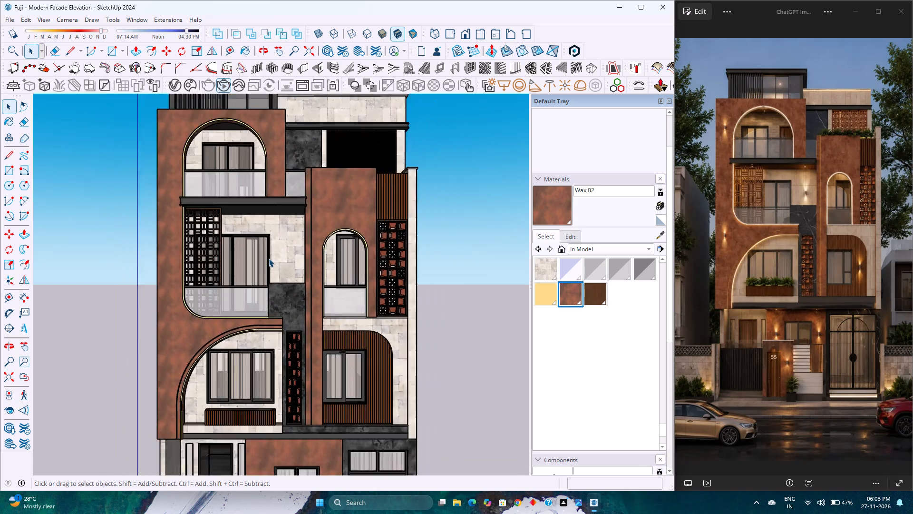
scroll(269, 258, "down", 1)
scroll(269, 258, "up", 3)
scroll(269, 258, "down", 4)
scroll(269, 258, "up", 4)
scroll(269, 258, "down", 4)
scroll(269, 258, "up", 4)
scroll(269, 258, "down", 3)
scroll(269, 258, "up", 3)
scroll(269, 258, "down", 3)
scroll(269, 258, "up", 3)
scroll(269, 258, "down", 3)
scroll(269, 258, "up", 1)
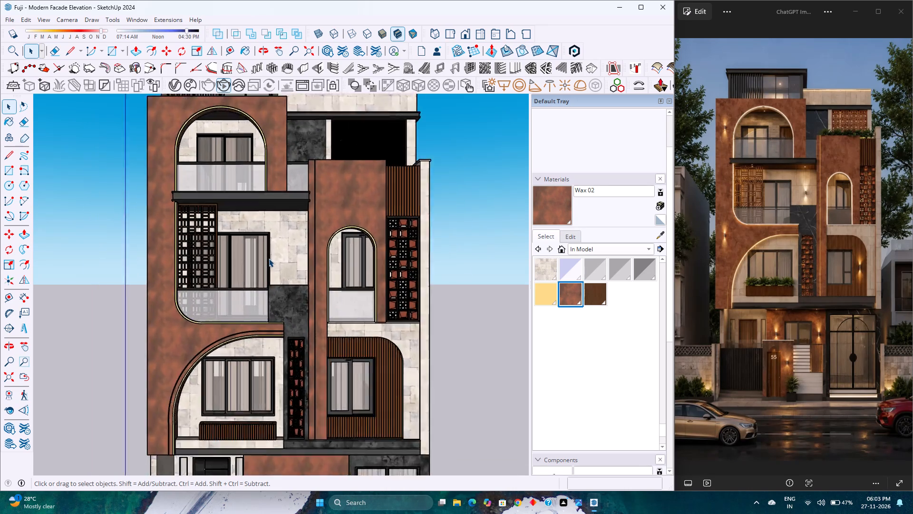
scroll(269, 258, "up", 1)
scroll(269, 258, "down", 3)
scroll(269, 258, "up", 4)
scroll(269, 258, "down", 4)
scroll(269, 258, "up", 3)
scroll(269, 258, "down", 3)
scroll(269, 258, "up", 4)
scroll(269, 258, "down", 4)
scroll(268, 258, "up", 3)
scroll(268, 258, "down", 2)
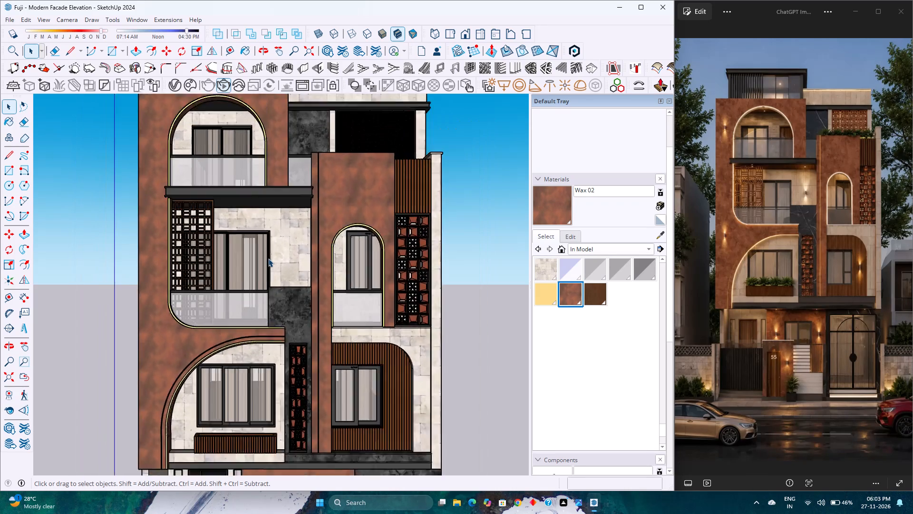
Examine the whole facade's proportions and materials in front elevation, from the rooftop room down to the boundary gates and entrance steps.
scroll(268, 258, "down", 6)
scroll(268, 258, "up", 4)
scroll(268, 258, "down", 3)
scroll(267, 258, "up", 2)
scroll(267, 258, "down", 3)
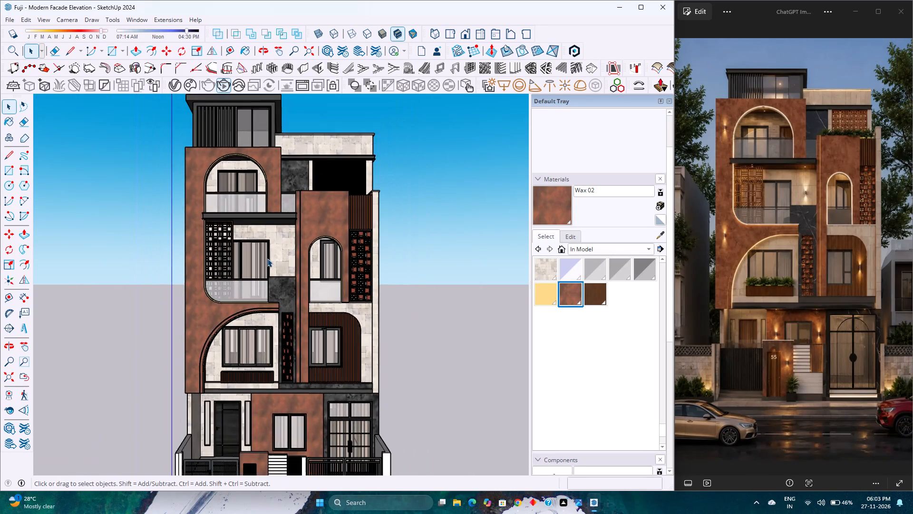
scroll(267, 258, "down", 4)
scroll(267, 258, "up", 5)
scroll(267, 258, "down", 5)
scroll(267, 258, "up", 4)
scroll(267, 258, "down", 7)
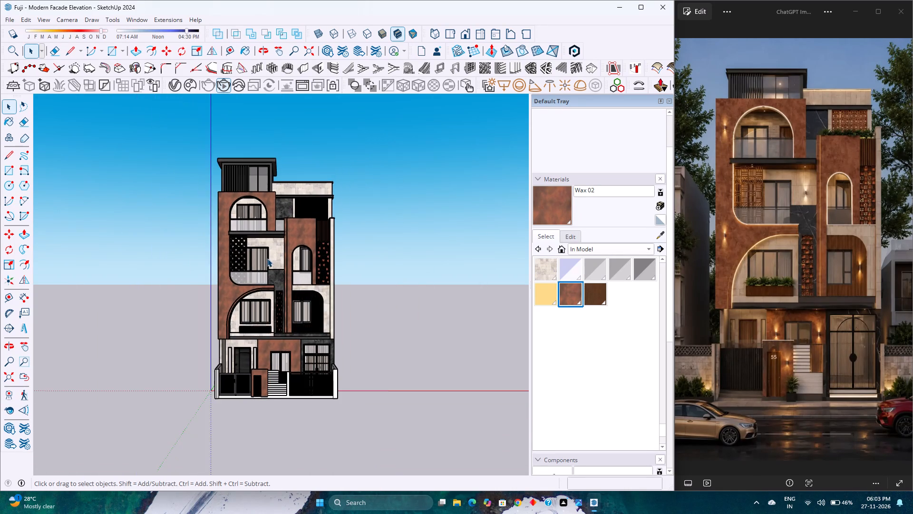
scroll(267, 258, "down", 5)
scroll(267, 258, "up", 1)
scroll(267, 257, "down", 3)
scroll(267, 257, "up", 3)
scroll(267, 257, "down", 4)
scroll(267, 257, "up", 4)
scroll(267, 257, "down", 4)
scroll(267, 257, "up", 4)
scroll(267, 257, "down", 4)
scroll(267, 257, "up", 4)
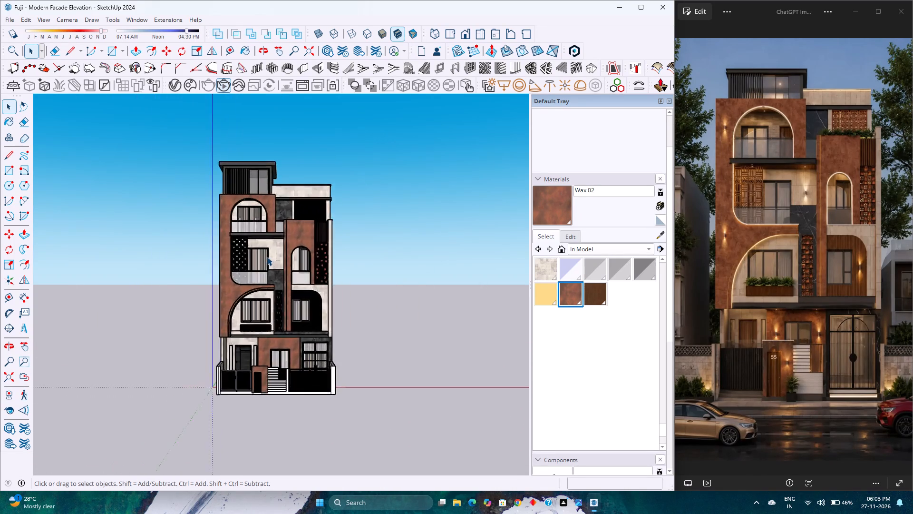
scroll(267, 257, "down", 4)
scroll(267, 257, "up", 4)
scroll(267, 257, "down", 4)
scroll(267, 257, "up", 4)
scroll(267, 257, "down", 4)
scroll(267, 257, "up", 3)
scroll(267, 257, "down", 3)
scroll(267, 257, "up", 3)
scroll(267, 257, "down", 2)
scroll(267, 257, "up", 2)
scroll(267, 257, "down", 3)
scroll(267, 257, "up", 3)
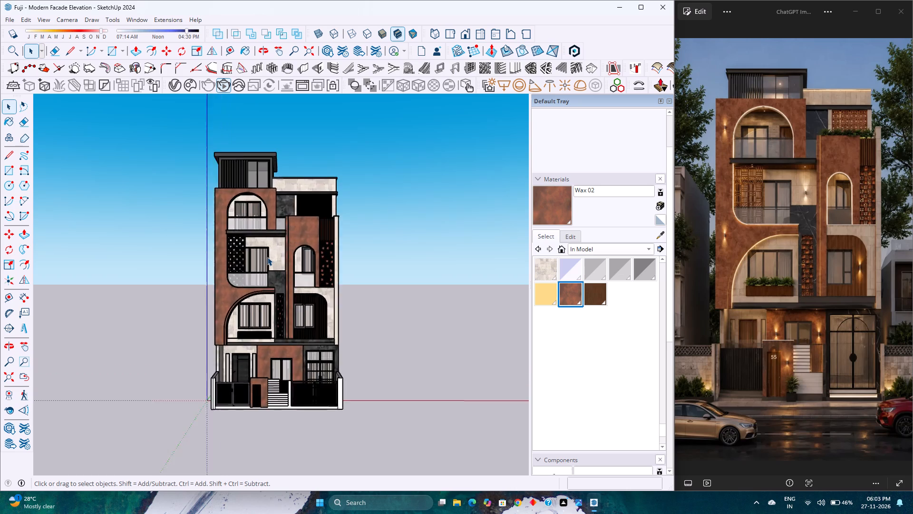
scroll(267, 257, "down", 4)
scroll(267, 257, "up", 5)
scroll(267, 257, "down", 4)
scroll(267, 257, "up", 3)
scroll(267, 257, "down", 3)
scroll(267, 257, "up", 3)
scroll(267, 257, "down", 3)
scroll(267, 257, "up", 3)
scroll(267, 257, "down", 4)
scroll(267, 257, "up", 4)
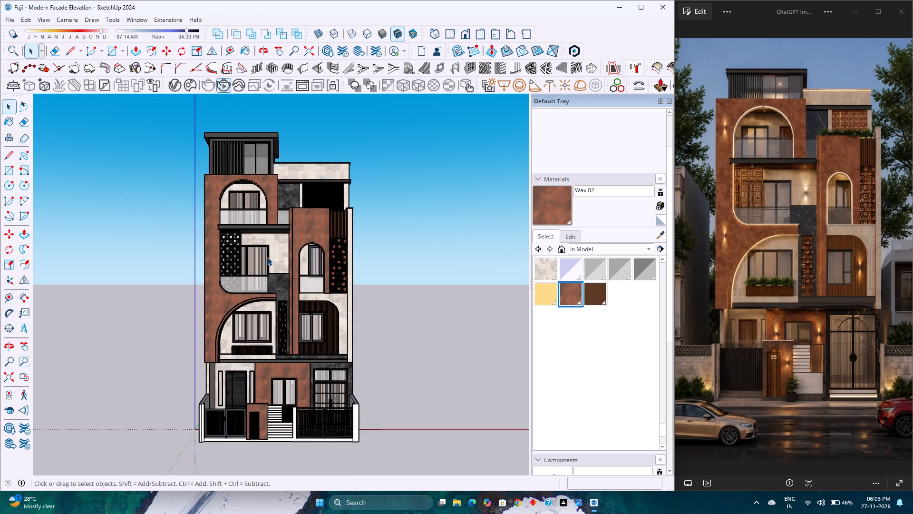
scroll(267, 257, "down", 4)
scroll(267, 257, "up", 4)
scroll(267, 257, "down", 4)
scroll(267, 257, "up", 4)
scroll(267, 257, "down", 4)
scroll(267, 257, "up", 4)
scroll(267, 257, "down", 4)
scroll(267, 257, "up", 4)
scroll(267, 257, "down", 3)
scroll(265, 261, "up", 3)
scroll(265, 261, "down", 2)
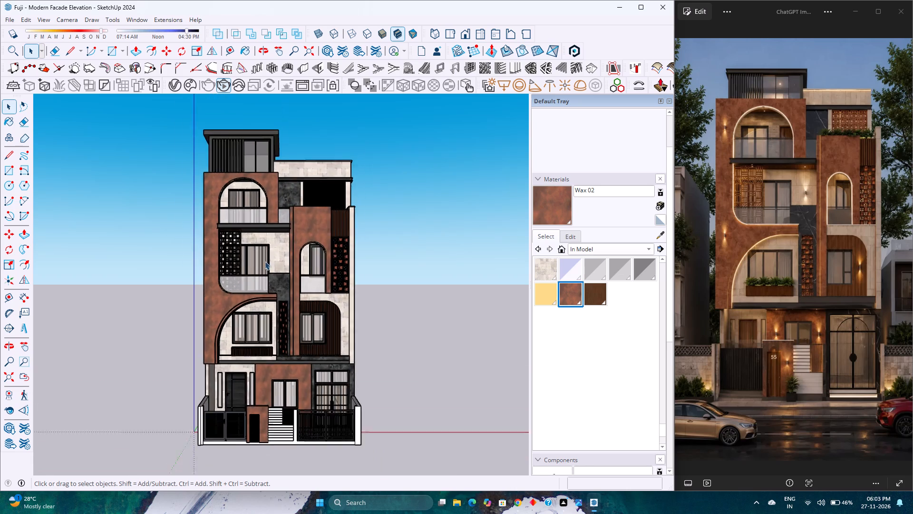
scroll(265, 261, "down", 1)
scroll(265, 261, "up", 3)
scroll(265, 261, "down", 3)
scroll(265, 261, "up", 3)
scroll(265, 261, "down", 4)
scroll(265, 261, "up", 4)
scroll(265, 261, "down", 4)
scroll(265, 261, "up", 4)
scroll(265, 261, "down", 3)
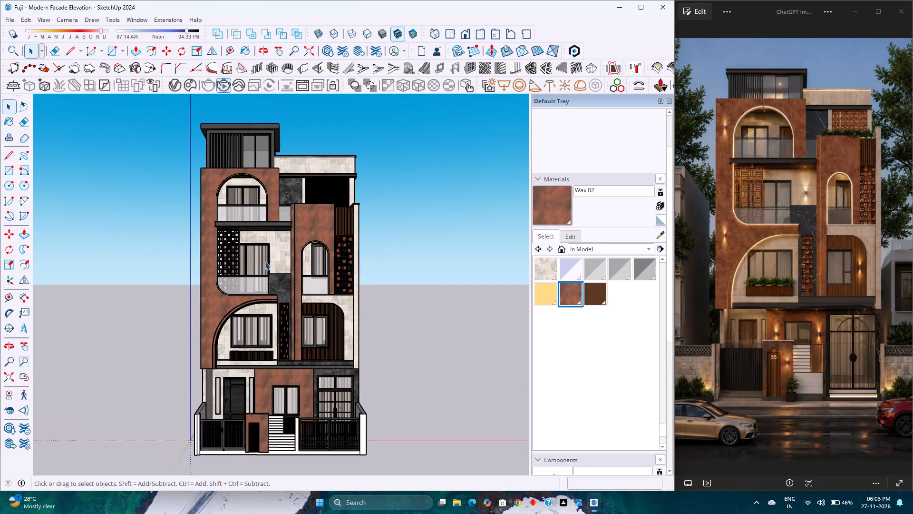
scroll(265, 261, "down", 1)
scroll(265, 261, "up", 3)
scroll(265, 261, "down", 3)
scroll(262, 267, "up", 3)
scroll(262, 267, "down", 3)
scroll(261, 269, "up", 4)
scroll(261, 269, "down", 4)
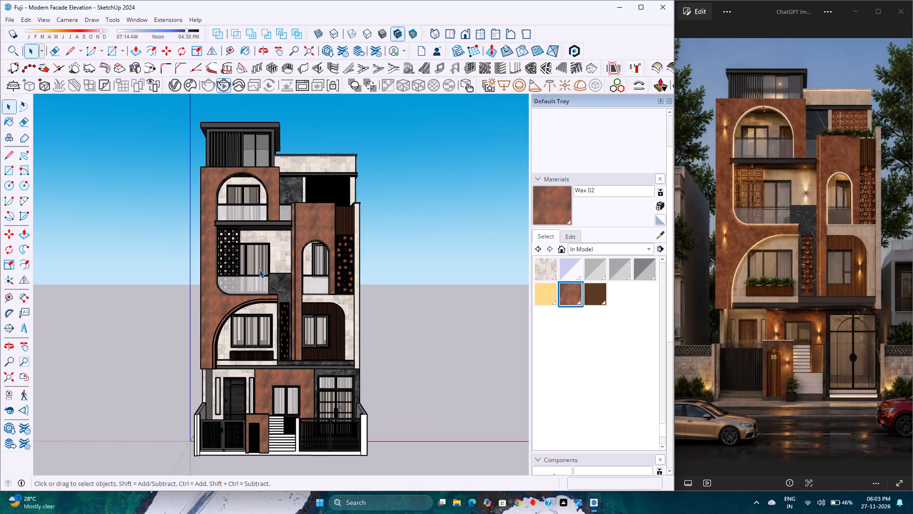
scroll(259, 269, "down", 4)
scroll(259, 269, "up", 4)
scroll(259, 269, "down", 5)
scroll(259, 269, "up", 4)
scroll(259, 269, "down", 3)
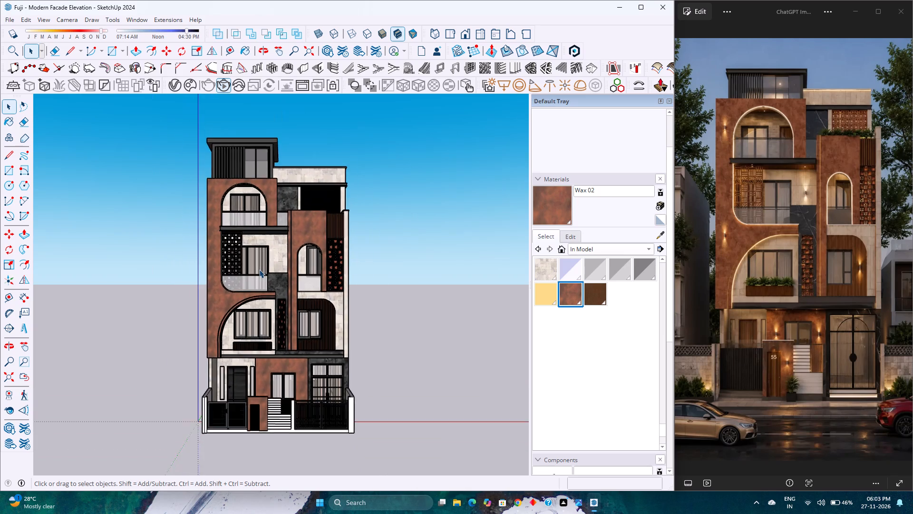
Examine the middle floors closer in front elevation, around the glass balcony, narrow arched window, jali panels and curved lower opening.
scroll(259, 269, "up", 3)
scroll(259, 269, "down", 4)
scroll(259, 269, "up", 4)
scroll(259, 269, "down", 4)
scroll(259, 269, "up", 4)
scroll(259, 269, "down", 4)
scroll(259, 270, "up", 4)
scroll(259, 270, "down", 4)
scroll(259, 270, "up", 3)
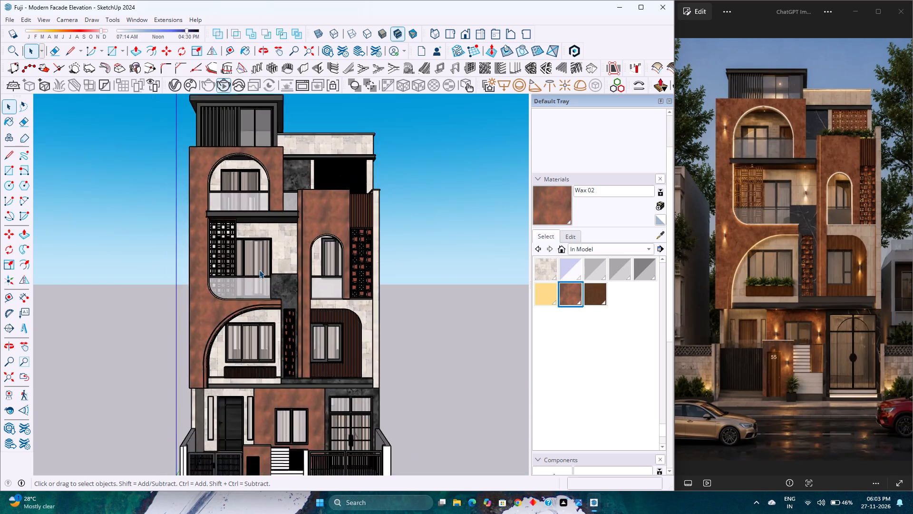
scroll(259, 270, "up", 1)
scroll(259, 270, "down", 4)
scroll(259, 270, "up", 4)
scroll(259, 270, "down", 3)
scroll(259, 270, "up", 4)
scroll(259, 270, "down", 4)
scroll(259, 270, "up", 3)
scroll(259, 270, "down", 2)
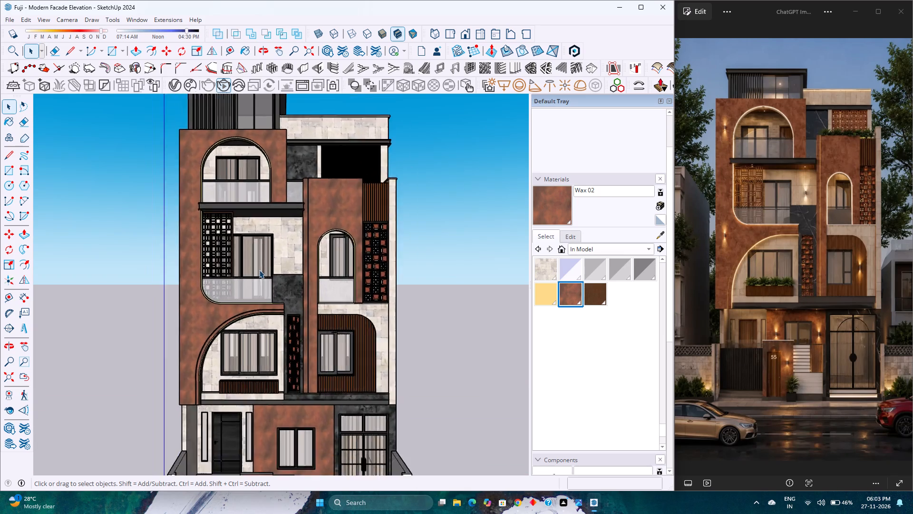
scroll(259, 270, "down", 2)
scroll(259, 270, "up", 4)
scroll(259, 270, "down", 4)
scroll(259, 270, "up", 3)
scroll(259, 270, "down", 3)
scroll(259, 270, "up", 4)
scroll(259, 270, "down", 4)
scroll(259, 270, "up", 4)
scroll(259, 270, "down", 3)
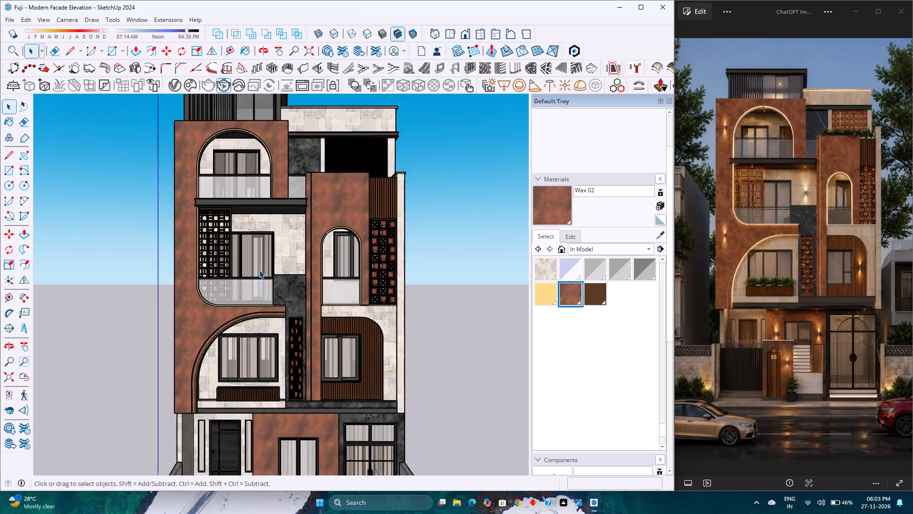
scroll(259, 270, "down", 1)
scroll(259, 270, "up", 4)
scroll(259, 270, "down", 4)
scroll(259, 270, "up", 4)
scroll(259, 270, "down", 4)
scroll(259, 270, "up", 4)
scroll(259, 270, "down", 4)
scroll(259, 270, "up", 3)
scroll(259, 270, "down", 4)
scroll(259, 270, "up", 5)
scroll(259, 270, "down", 2)
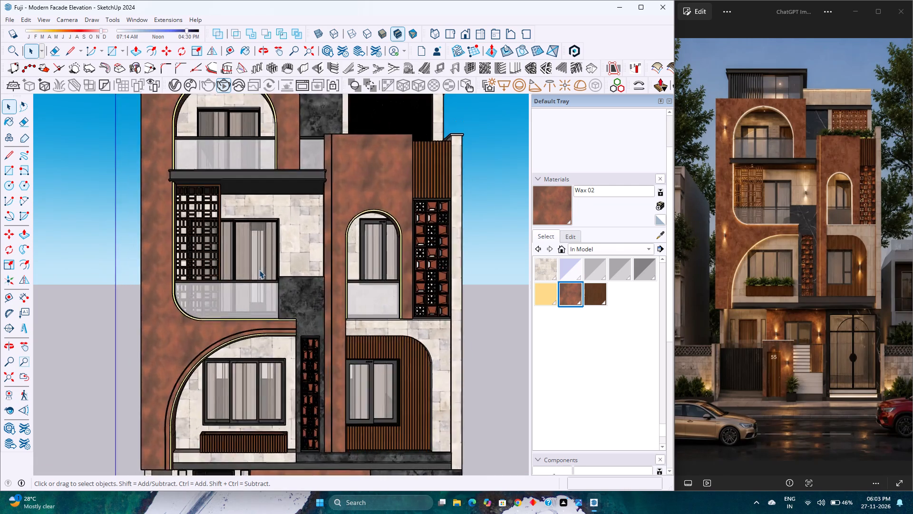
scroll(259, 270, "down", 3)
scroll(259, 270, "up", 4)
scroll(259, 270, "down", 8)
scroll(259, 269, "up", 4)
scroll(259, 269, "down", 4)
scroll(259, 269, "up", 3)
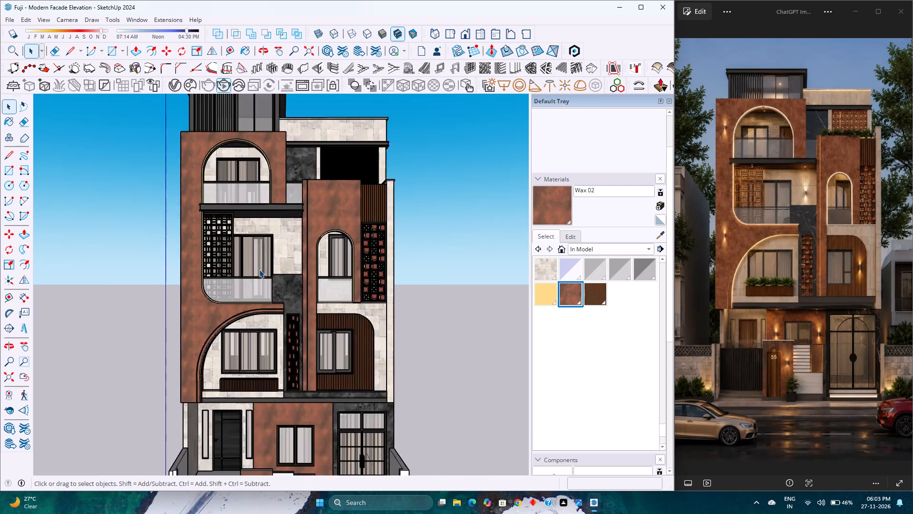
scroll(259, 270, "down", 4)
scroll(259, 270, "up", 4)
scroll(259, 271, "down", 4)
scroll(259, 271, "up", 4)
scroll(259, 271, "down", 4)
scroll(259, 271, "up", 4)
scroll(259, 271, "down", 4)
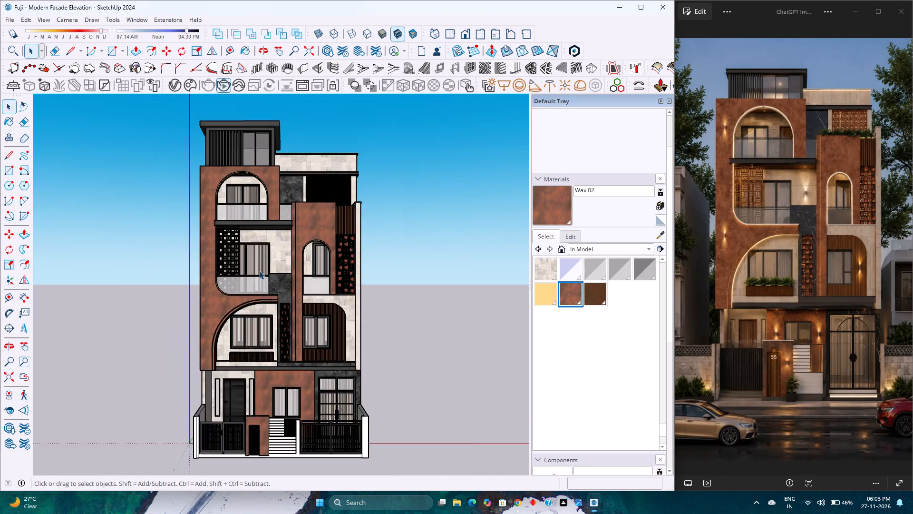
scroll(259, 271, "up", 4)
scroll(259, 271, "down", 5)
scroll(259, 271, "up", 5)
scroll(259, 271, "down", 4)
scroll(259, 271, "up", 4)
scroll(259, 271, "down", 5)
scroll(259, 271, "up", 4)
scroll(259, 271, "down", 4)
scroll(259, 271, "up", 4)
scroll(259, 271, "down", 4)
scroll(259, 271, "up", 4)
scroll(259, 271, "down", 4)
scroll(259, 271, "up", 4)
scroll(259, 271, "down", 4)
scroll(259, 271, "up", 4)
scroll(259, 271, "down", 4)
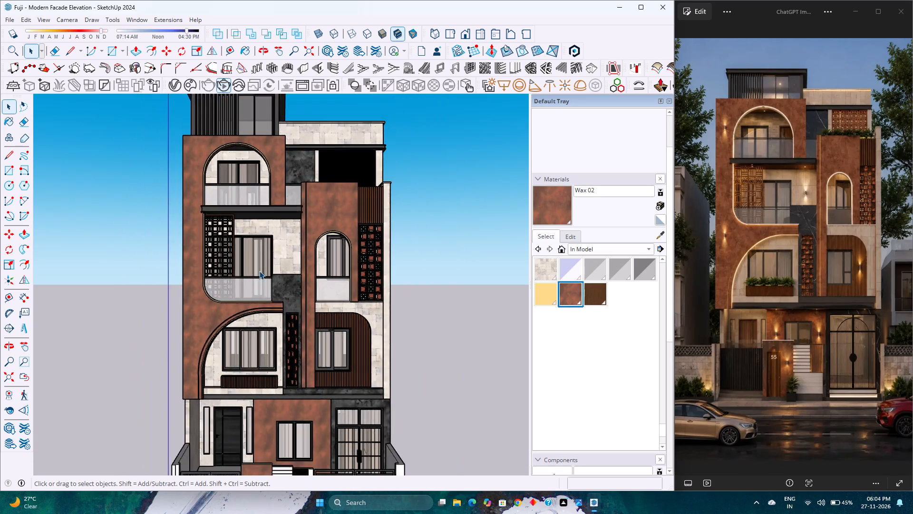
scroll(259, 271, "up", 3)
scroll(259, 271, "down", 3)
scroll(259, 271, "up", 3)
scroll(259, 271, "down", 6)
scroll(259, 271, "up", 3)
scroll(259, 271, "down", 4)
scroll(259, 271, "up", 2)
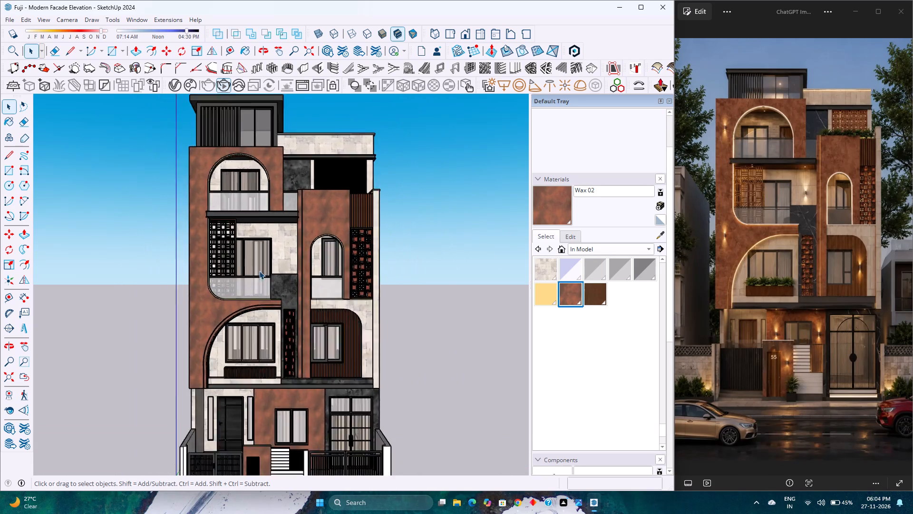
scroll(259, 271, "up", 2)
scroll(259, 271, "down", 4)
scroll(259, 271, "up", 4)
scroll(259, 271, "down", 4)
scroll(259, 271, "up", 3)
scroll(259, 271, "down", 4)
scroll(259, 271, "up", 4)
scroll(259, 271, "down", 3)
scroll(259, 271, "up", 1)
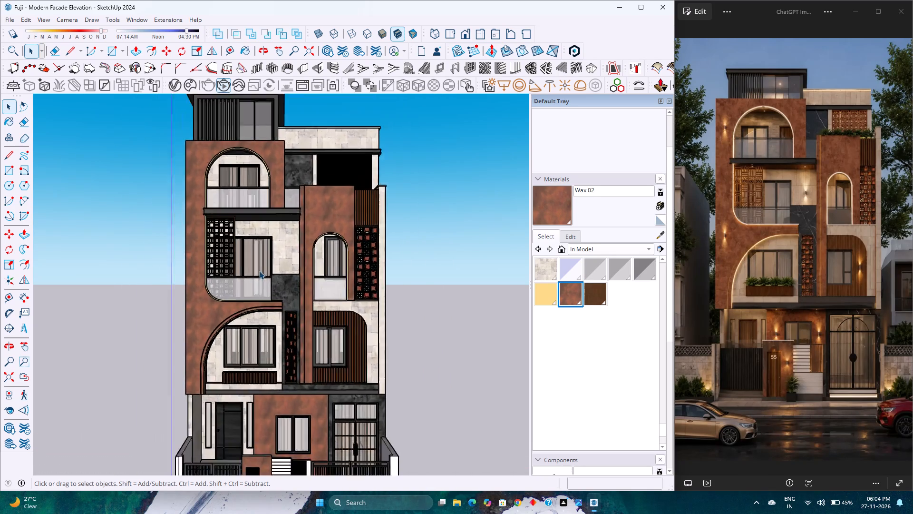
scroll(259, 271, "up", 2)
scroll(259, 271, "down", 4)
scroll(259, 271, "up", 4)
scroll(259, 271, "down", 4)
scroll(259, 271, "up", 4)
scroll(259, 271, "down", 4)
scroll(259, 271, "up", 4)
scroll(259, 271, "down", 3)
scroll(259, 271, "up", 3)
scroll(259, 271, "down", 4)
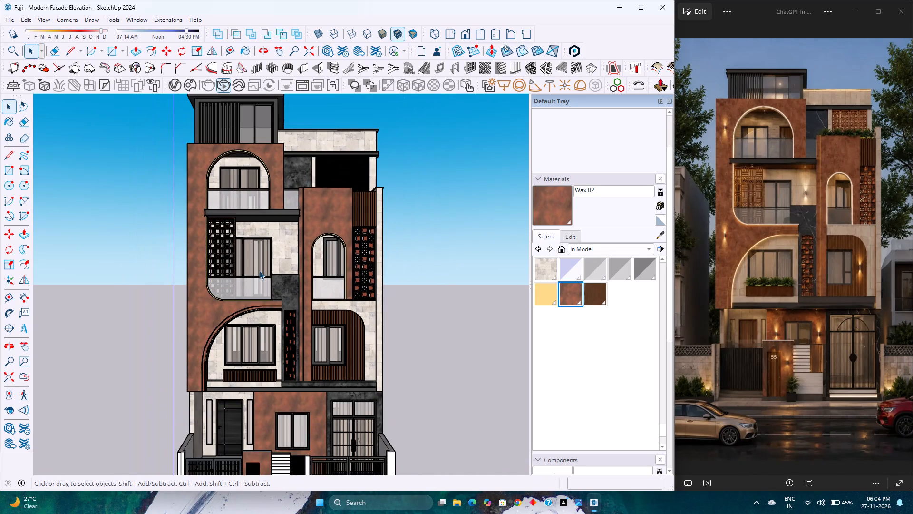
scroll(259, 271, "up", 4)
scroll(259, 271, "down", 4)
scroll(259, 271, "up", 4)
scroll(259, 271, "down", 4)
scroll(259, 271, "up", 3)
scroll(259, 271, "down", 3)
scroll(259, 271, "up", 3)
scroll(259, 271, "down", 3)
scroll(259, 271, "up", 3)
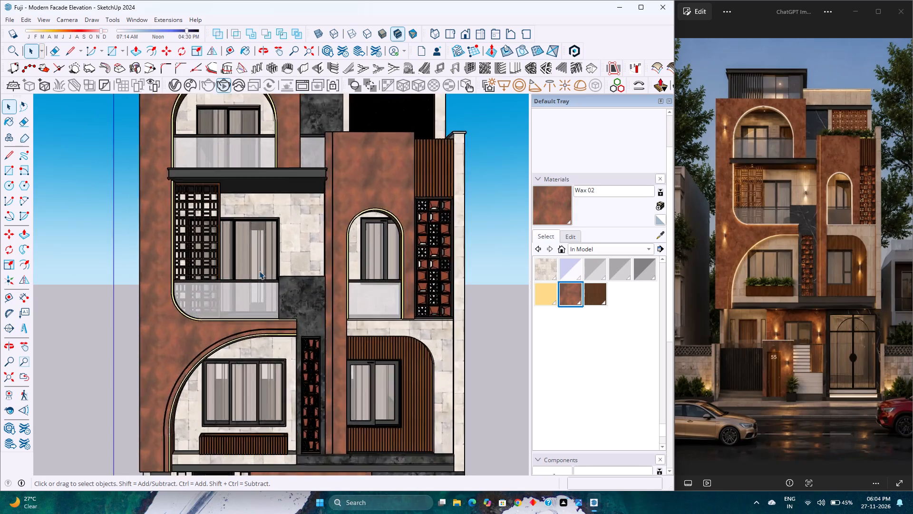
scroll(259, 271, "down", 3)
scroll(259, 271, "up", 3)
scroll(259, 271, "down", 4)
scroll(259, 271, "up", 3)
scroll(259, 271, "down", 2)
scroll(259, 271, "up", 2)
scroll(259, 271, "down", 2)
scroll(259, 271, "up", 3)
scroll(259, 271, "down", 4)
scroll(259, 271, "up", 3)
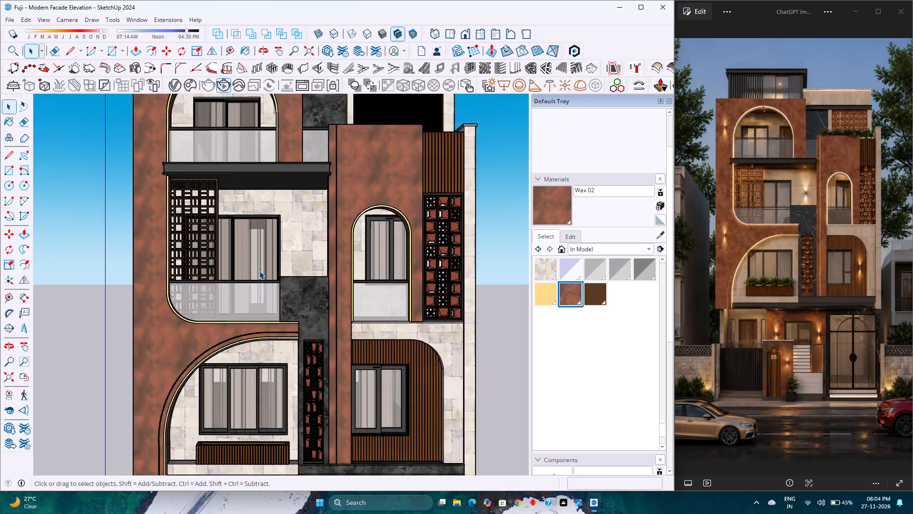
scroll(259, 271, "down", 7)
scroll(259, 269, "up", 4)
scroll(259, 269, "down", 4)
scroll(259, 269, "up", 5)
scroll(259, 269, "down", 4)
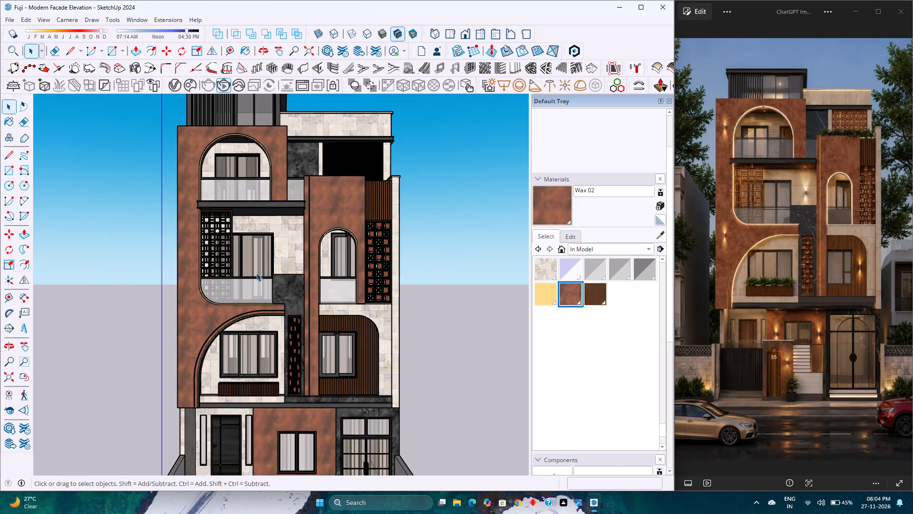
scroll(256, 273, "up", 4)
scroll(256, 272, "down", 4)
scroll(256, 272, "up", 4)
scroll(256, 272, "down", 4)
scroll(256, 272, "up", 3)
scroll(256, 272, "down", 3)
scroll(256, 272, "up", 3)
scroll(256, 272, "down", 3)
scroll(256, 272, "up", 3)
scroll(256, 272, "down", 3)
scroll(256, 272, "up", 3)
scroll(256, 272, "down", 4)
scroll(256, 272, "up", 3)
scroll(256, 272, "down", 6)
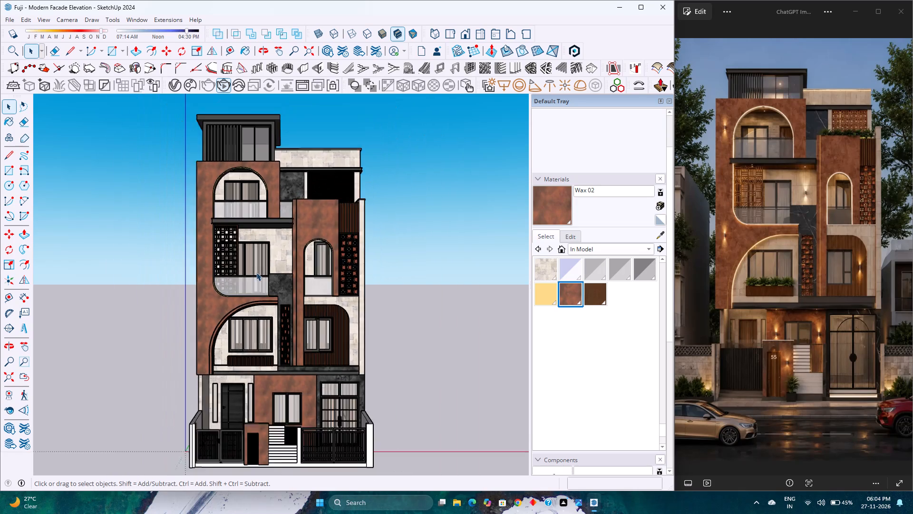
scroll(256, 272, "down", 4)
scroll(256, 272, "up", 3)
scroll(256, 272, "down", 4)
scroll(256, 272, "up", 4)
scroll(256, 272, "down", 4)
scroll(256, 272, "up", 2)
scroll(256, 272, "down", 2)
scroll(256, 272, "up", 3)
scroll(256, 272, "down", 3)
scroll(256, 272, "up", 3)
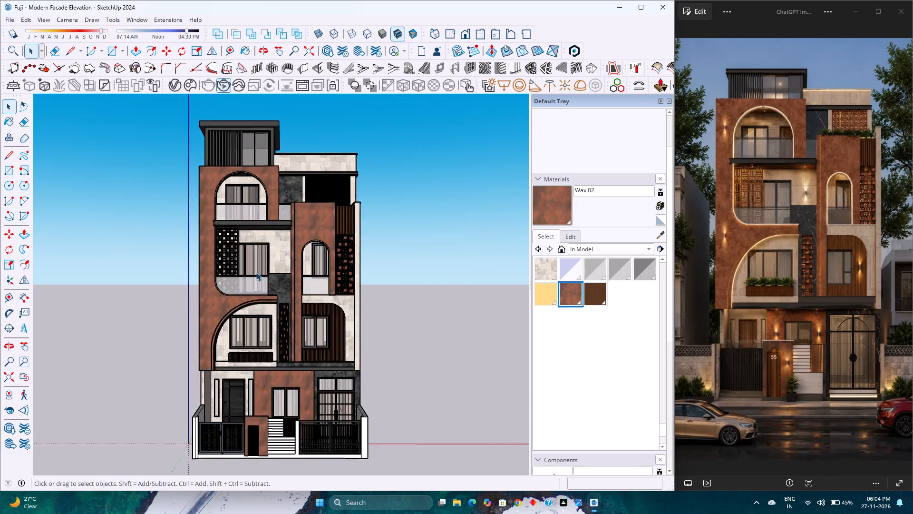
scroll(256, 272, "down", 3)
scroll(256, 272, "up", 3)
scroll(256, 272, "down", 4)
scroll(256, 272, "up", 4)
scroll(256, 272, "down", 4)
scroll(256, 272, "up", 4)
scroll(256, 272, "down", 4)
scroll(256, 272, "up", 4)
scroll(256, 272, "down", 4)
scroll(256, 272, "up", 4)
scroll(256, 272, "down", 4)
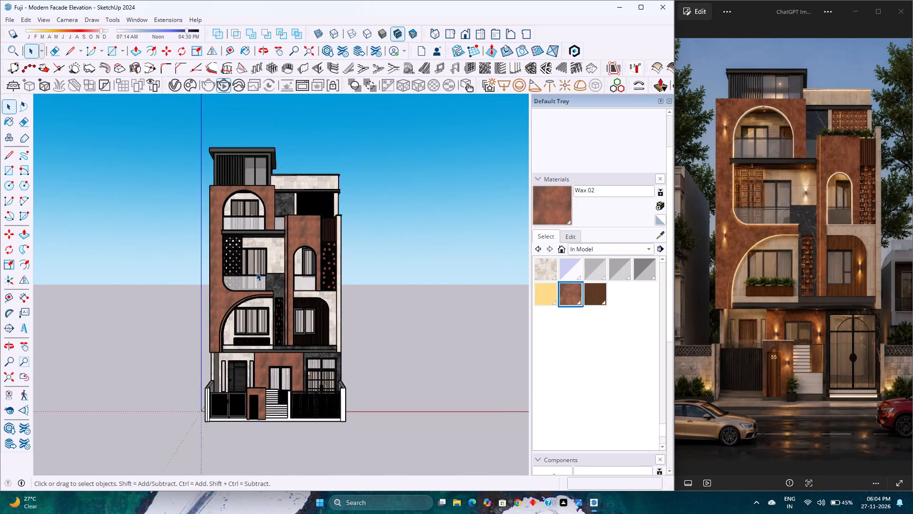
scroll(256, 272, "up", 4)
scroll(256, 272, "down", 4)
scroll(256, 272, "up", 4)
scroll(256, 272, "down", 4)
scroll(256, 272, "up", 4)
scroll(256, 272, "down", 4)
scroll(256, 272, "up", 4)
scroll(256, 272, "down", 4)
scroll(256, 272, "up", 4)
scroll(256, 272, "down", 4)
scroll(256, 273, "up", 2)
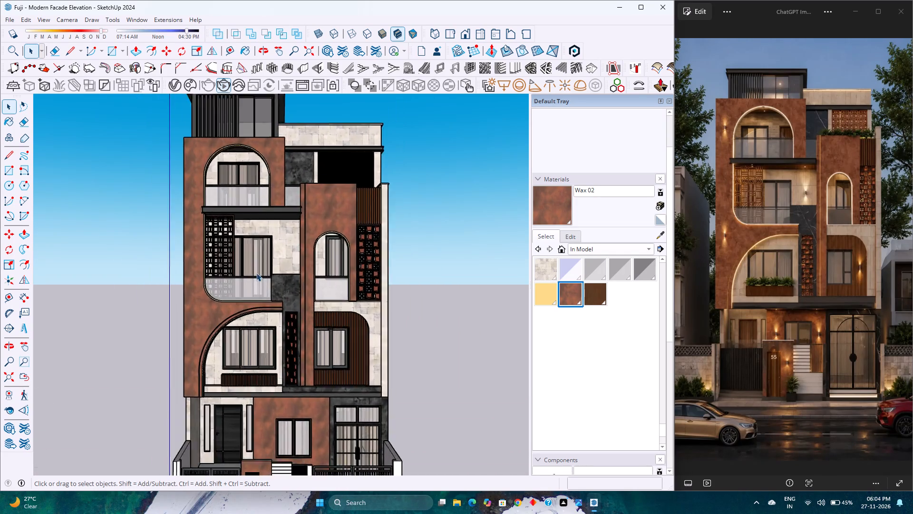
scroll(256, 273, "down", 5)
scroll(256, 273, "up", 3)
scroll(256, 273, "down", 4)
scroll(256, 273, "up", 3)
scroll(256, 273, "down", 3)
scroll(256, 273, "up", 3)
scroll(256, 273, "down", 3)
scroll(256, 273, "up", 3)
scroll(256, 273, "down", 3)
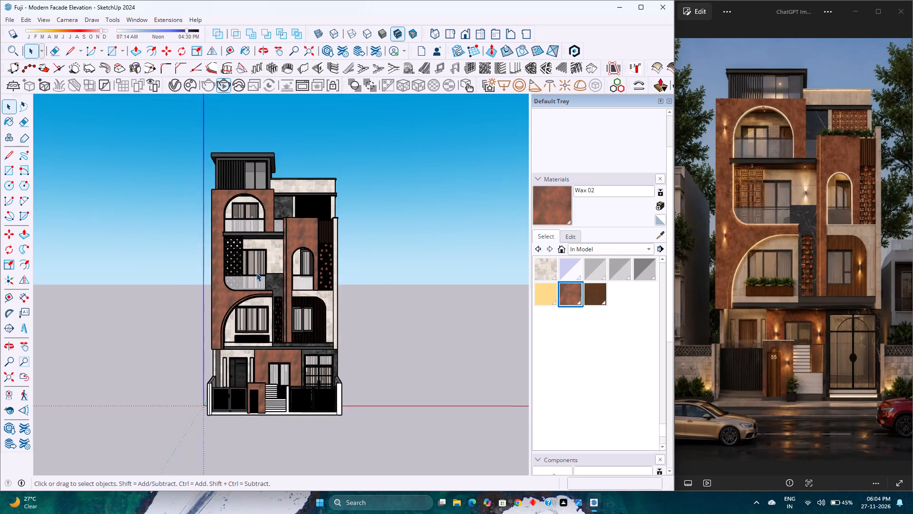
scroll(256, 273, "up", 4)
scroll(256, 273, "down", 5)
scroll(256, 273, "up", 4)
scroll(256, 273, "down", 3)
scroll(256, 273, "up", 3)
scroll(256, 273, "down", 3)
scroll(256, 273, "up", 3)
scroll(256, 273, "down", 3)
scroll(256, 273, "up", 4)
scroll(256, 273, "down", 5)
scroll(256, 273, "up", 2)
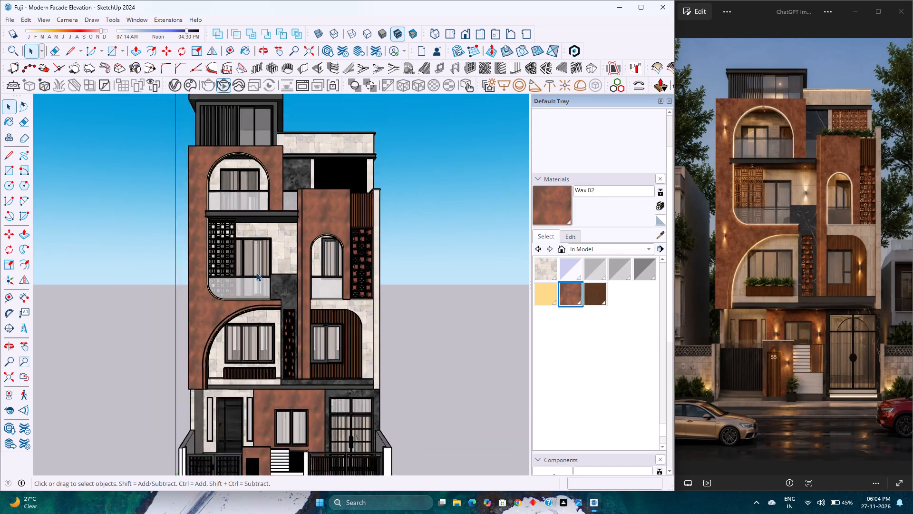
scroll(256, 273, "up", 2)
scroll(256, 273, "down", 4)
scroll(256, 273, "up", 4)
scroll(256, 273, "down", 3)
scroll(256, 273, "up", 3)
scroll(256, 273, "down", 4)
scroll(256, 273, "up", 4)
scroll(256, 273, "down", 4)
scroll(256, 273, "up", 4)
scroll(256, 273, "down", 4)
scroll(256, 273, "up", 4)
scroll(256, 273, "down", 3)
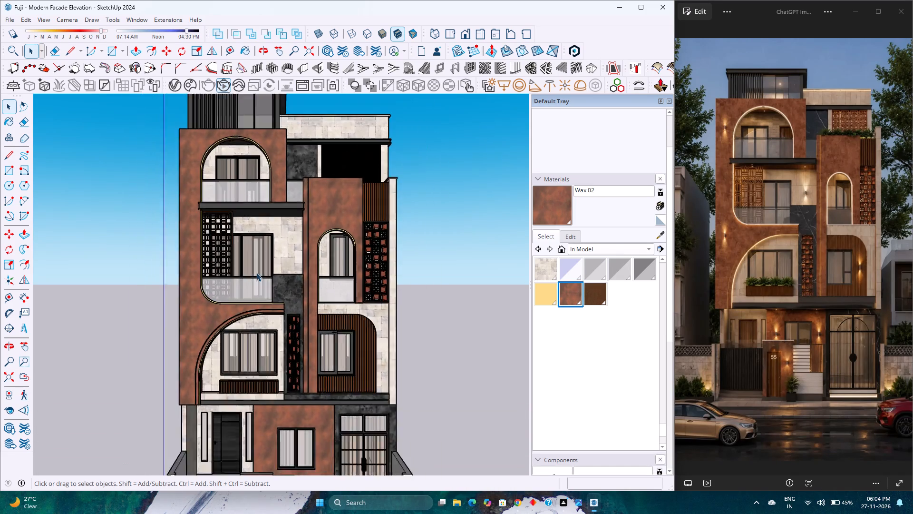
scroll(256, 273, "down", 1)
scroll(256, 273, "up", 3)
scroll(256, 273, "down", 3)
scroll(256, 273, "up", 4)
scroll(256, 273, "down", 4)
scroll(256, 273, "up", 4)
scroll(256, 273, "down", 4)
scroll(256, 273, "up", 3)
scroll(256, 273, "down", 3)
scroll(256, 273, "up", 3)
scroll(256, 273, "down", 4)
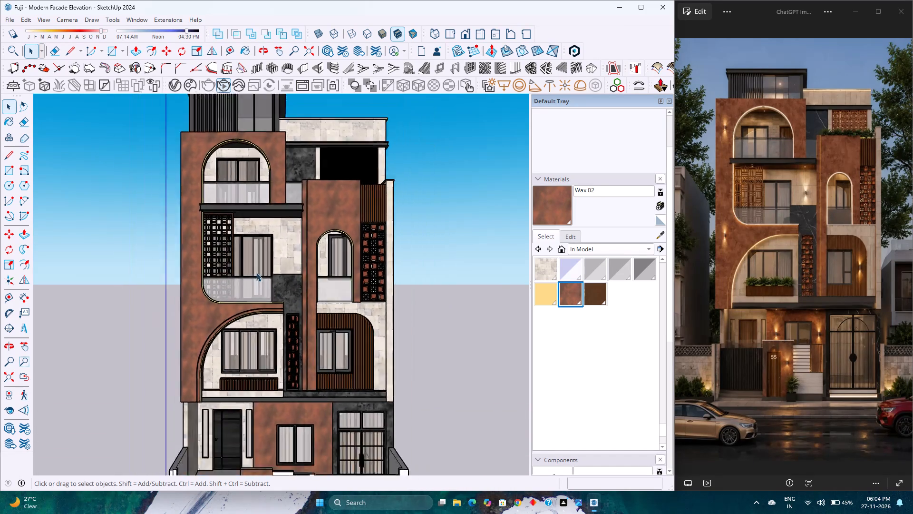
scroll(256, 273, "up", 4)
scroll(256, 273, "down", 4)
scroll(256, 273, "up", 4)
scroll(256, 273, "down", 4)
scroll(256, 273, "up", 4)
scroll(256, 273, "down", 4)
Examine the whole facade in front elevation, from the rooftop room down to the boundary gates and entrance steps.
scroll(256, 273, "down", 3)
scroll(256, 273, "up", 3)
scroll(256, 273, "down", 4)
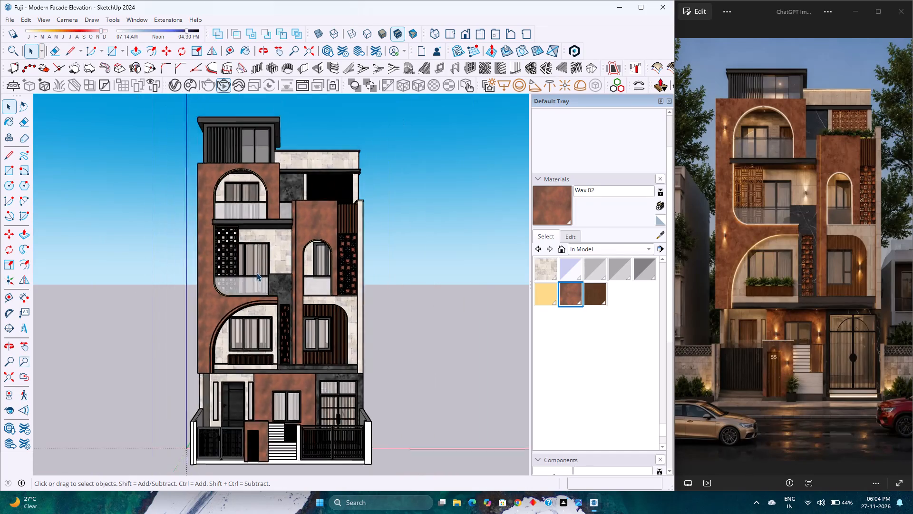
scroll(256, 273, "up", 4)
scroll(256, 273, "down", 4)
scroll(256, 273, "up", 4)
scroll(256, 273, "down", 7)
scroll(264, 265, "up", 3)
scroll(264, 267, "down", 3)
scroll(264, 267, "up", 4)
scroll(264, 267, "down", 4)
scroll(264, 267, "up", 3)
scroll(264, 267, "down", 3)
scroll(264, 267, "up", 3)
scroll(264, 267, "down", 3)
scroll(264, 267, "up", 3)
scroll(264, 267, "down", 4)
scroll(264, 267, "up", 4)
scroll(264, 267, "down", 4)
scroll(264, 267, "up", 3)
scroll(264, 267, "down", 3)
scroll(264, 267, "up", 3)
scroll(264, 267, "down", 4)
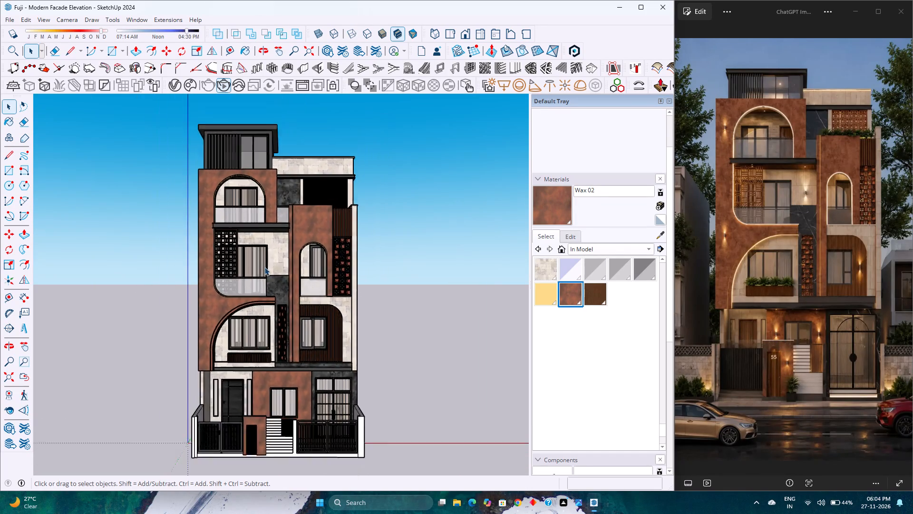
Examine the upper and middle floors in front elevation, including the arched openings, dark projecting slab, stone cladding and jali panels.
scroll(264, 267, "up", 4)
scroll(264, 267, "down", 4)
scroll(264, 267, "up", 4)
scroll(264, 268, "down", 3)
scroll(264, 268, "up", 3)
scroll(264, 268, "down", 3)
scroll(264, 268, "up", 3)
scroll(264, 268, "down", 2)
scroll(264, 268, "up", 2)
scroll(264, 268, "down", 3)
scroll(264, 268, "up", 2)
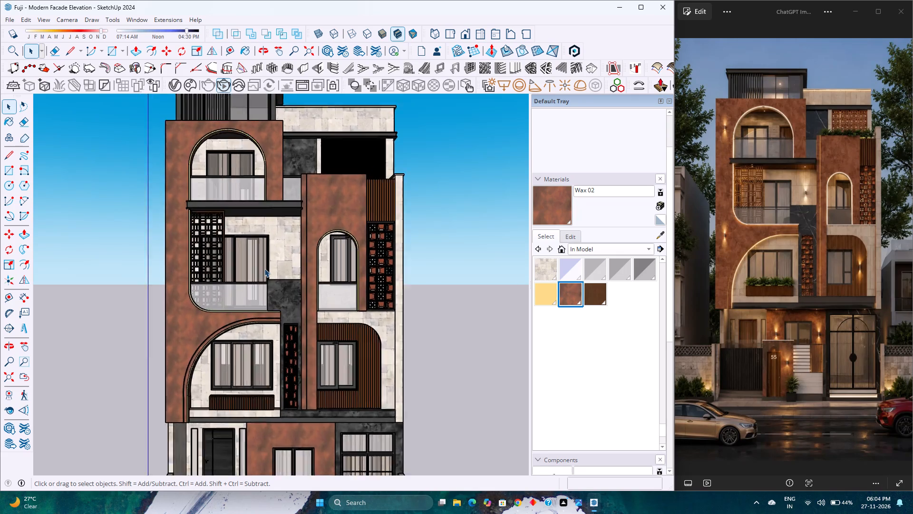
scroll(264, 268, "up", 1)
scroll(264, 268, "down", 3)
scroll(265, 268, "up", 3)
scroll(265, 268, "down", 3)
scroll(265, 268, "up", 3)
scroll(266, 268, "down", 1)
scroll(266, 268, "up", 3)
scroll(266, 268, "down", 4)
scroll(266, 268, "up", 4)
scroll(266, 268, "down", 4)
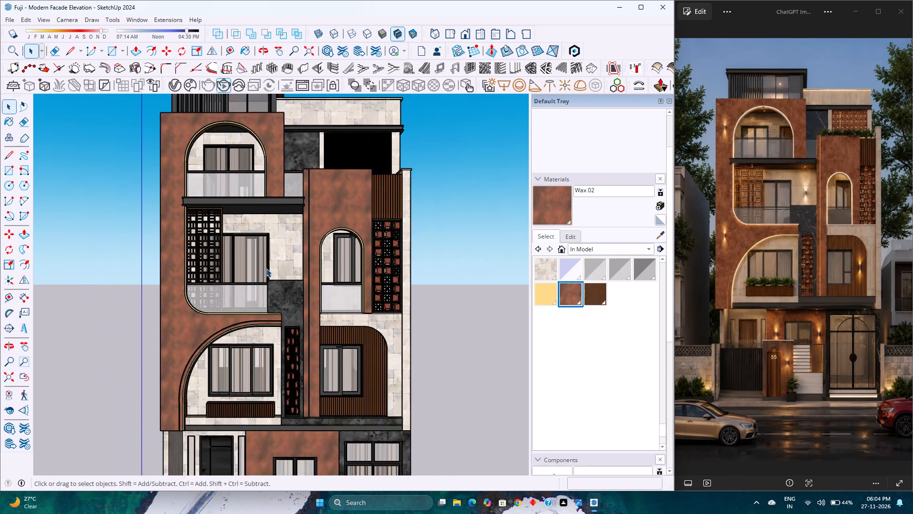
scroll(266, 268, "up", 3)
scroll(266, 268, "down", 2)
scroll(266, 268, "up", 3)
scroll(266, 268, "down", 3)
scroll(266, 268, "up", 3)
scroll(266, 268, "down", 4)
Examine the middle floor up close in front elevation, around the lattice screen, glass balcony, dark stone panel and narrow arched window.
scroll(266, 268, "up", 4)
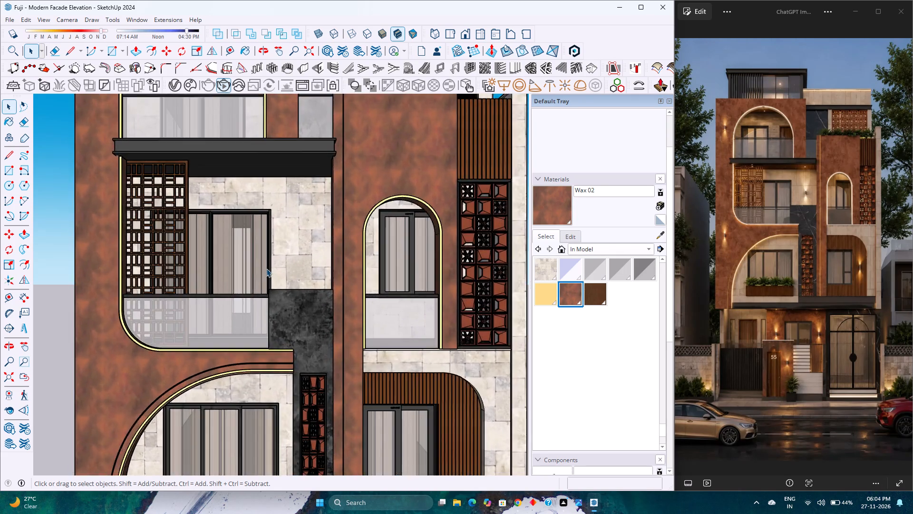
scroll(266, 268, "down", 4)
scroll(266, 268, "up", 3)
scroll(266, 268, "down", 3)
scroll(266, 268, "up", 3)
scroll(266, 268, "down", 2)
scroll(266, 269, "up", 3)
scroll(266, 269, "down", 3)
scroll(266, 269, "up", 4)
scroll(266, 269, "down", 4)
scroll(266, 269, "up", 2)
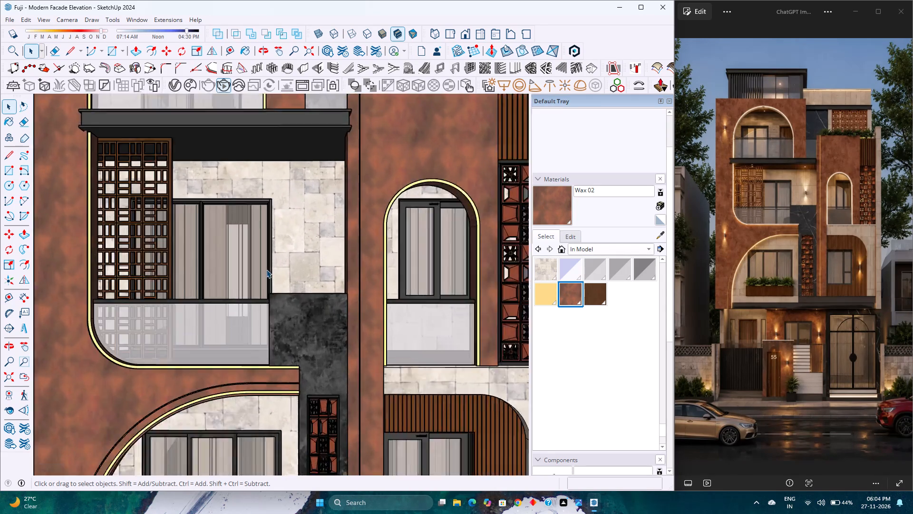
scroll(266, 269, "up", 1)
scroll(266, 269, "down", 3)
scroll(266, 269, "up", 3)
scroll(266, 269, "down", 4)
scroll(266, 269, "up", 4)
scroll(266, 269, "down", 3)
scroll(266, 269, "up", 3)
scroll(266, 269, "down", 3)
scroll(266, 269, "up", 3)
scroll(266, 269, "down", 4)
scroll(266, 269, "up", 4)
scroll(266, 269, "down", 2)
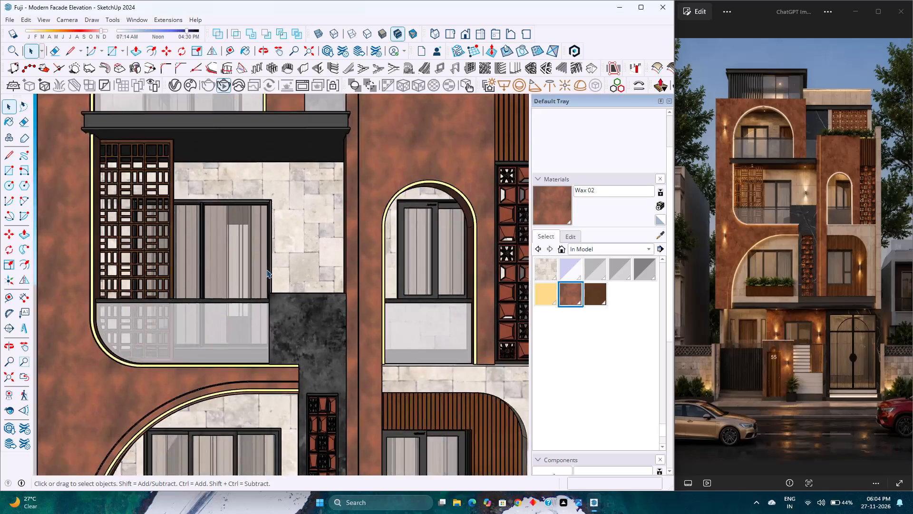
scroll(266, 269, "down", 2)
scroll(266, 269, "up", 4)
scroll(266, 270, "down", 4)
scroll(266, 270, "up", 3)
scroll(266, 270, "down", 2)
scroll(266, 270, "up", 3)
scroll(266, 270, "down", 4)
scroll(266, 270, "up", 3)
scroll(266, 270, "down", 3)
scroll(266, 270, "up", 3)
scroll(266, 270, "down", 2)
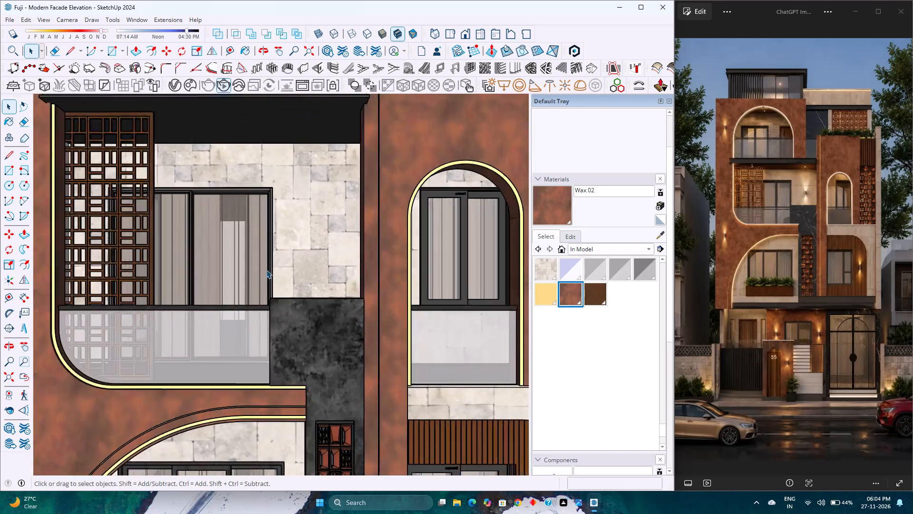
scroll(266, 270, "down", 1)
scroll(266, 270, "up", 4)
scroll(266, 270, "down", 3)
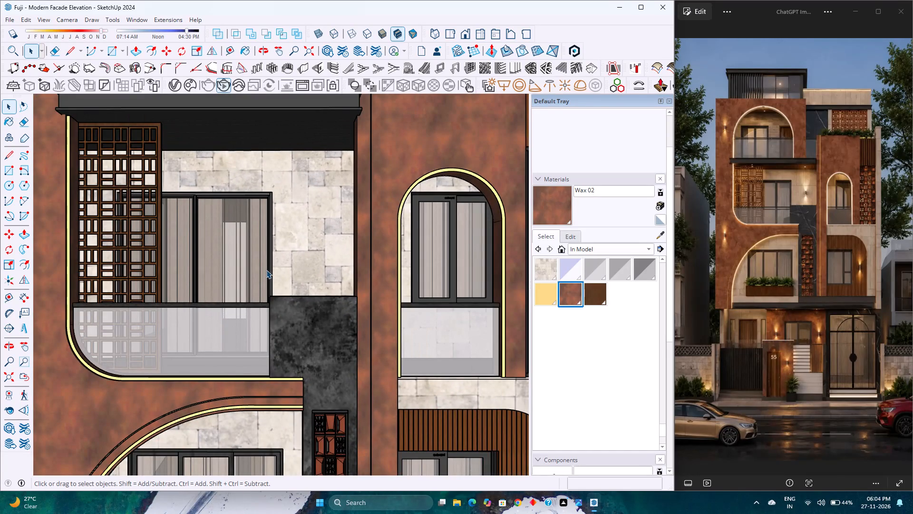
scroll(266, 270, "up", 2)
scroll(266, 270, "down", 5)
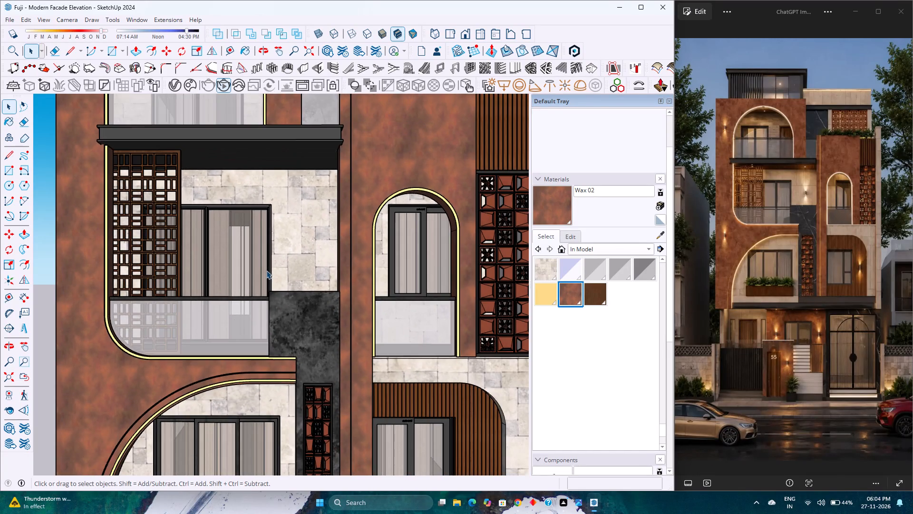
Examine the full building's massing and proportions in front elevation, from the roofline down to the ground-floor gates.
scroll(266, 270, "down", 9)
scroll(266, 271, "up", 3)
scroll(266, 271, "down", 4)
scroll(266, 271, "up", 4)
scroll(266, 271, "down", 2)
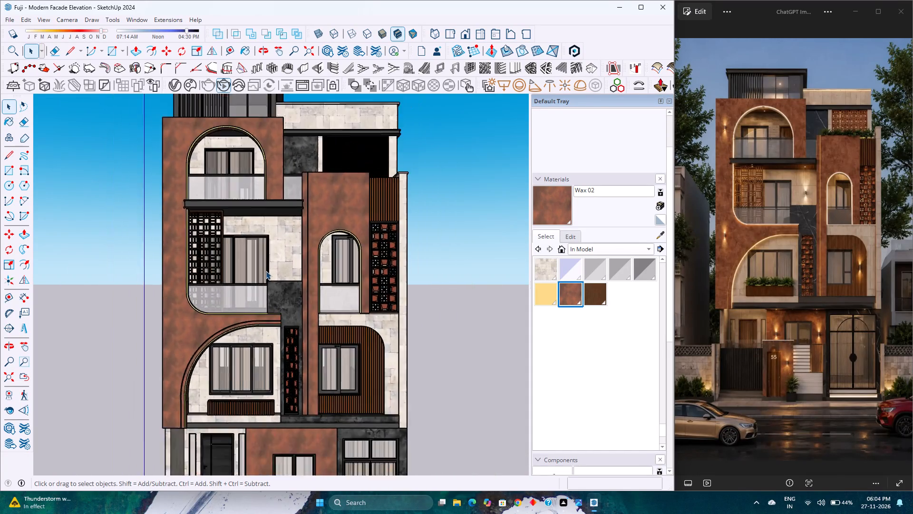
scroll(266, 271, "down", 1)
scroll(266, 271, "up", 3)
scroll(266, 271, "down", 4)
scroll(266, 271, "up", 4)
scroll(266, 271, "down", 11)
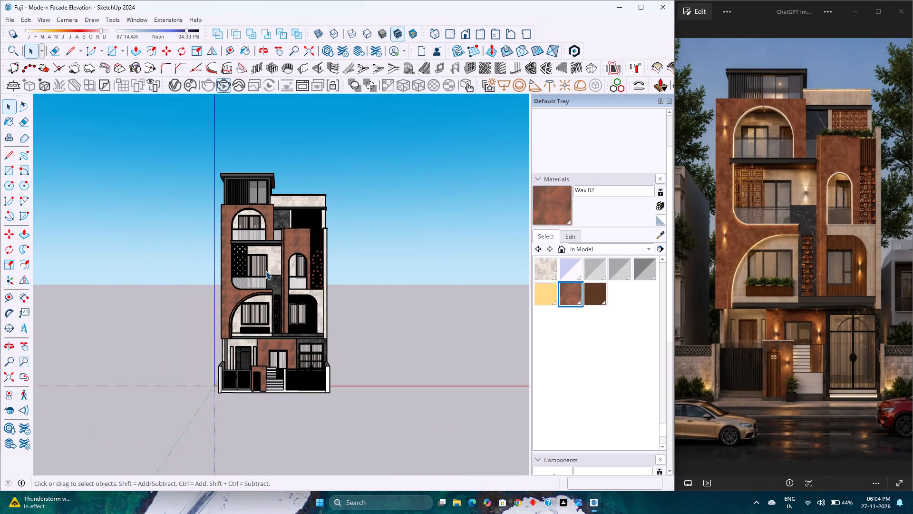
scroll(266, 271, "down", 1)
scroll(266, 271, "up", 4)
scroll(266, 271, "down", 4)
scroll(266, 271, "up", 4)
scroll(266, 271, "down", 5)
scroll(266, 271, "up", 4)
scroll(266, 271, "down", 4)
scroll(266, 271, "up", 3)
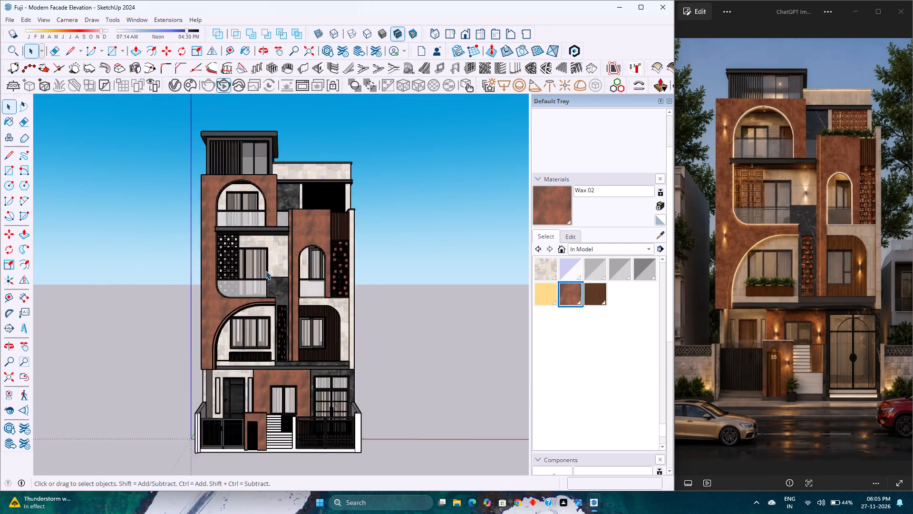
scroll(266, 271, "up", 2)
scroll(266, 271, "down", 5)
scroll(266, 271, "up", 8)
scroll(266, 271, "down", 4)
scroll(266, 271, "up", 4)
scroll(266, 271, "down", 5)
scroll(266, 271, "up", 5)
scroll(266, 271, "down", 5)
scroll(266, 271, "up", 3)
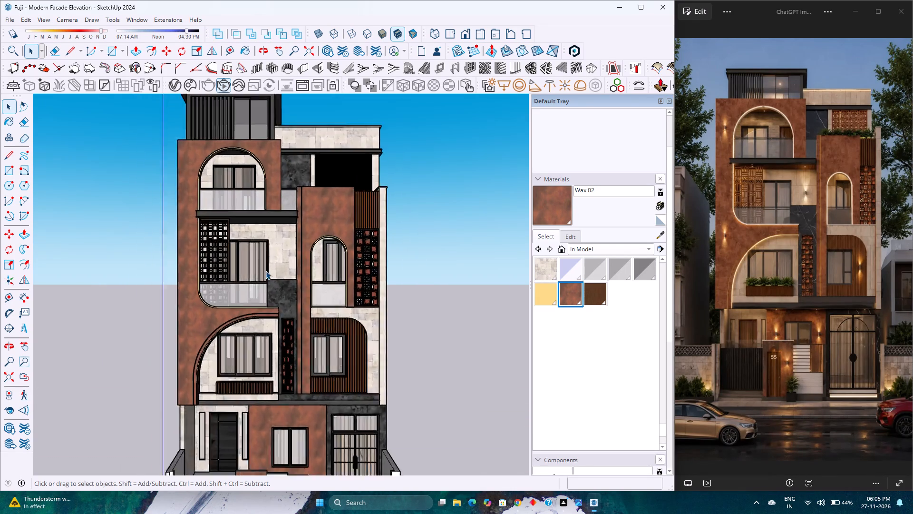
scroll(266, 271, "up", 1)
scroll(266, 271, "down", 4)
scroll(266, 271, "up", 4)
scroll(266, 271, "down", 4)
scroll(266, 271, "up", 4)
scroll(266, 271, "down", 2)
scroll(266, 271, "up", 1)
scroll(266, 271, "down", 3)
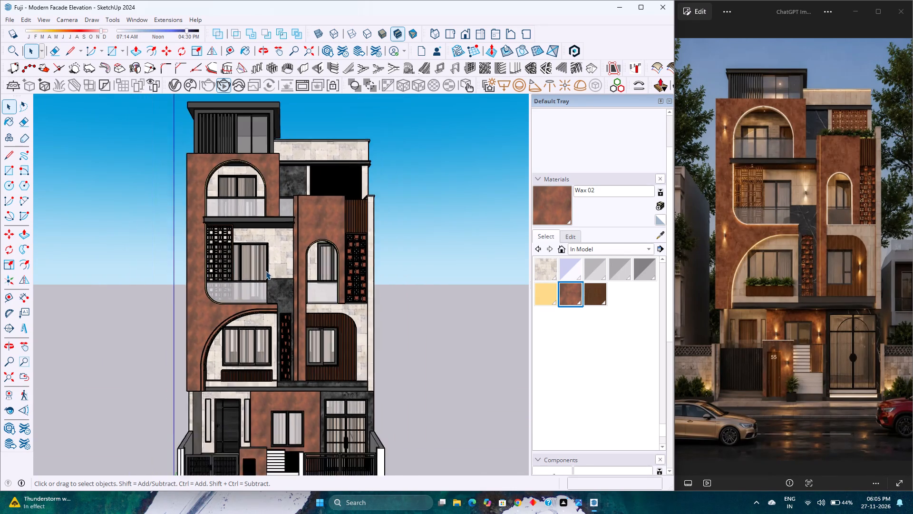
Examine the middle floors in front elevation, around the lattice screen, arched openings, stone cladding and wood-slatted panels.
scroll(266, 271, "up", 5)
scroll(266, 271, "down", 5)
scroll(266, 271, "up", 4)
scroll(266, 271, "down", 4)
scroll(266, 271, "up", 4)
scroll(266, 271, "down", 4)
scroll(266, 271, "up", 4)
scroll(266, 271, "down", 4)
scroll(266, 271, "up", 4)
scroll(266, 271, "down", 2)
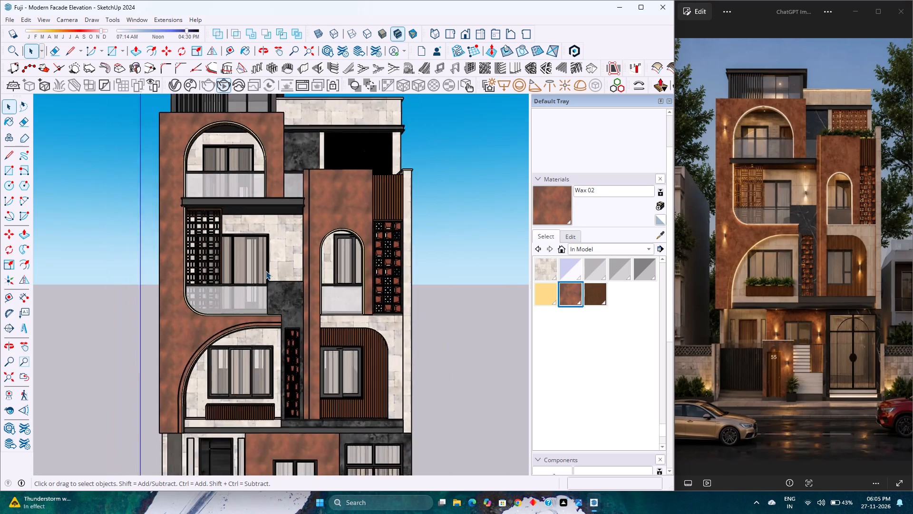
scroll(266, 271, "down", 2)
scroll(266, 271, "up", 4)
scroll(266, 271, "down", 5)
scroll(266, 271, "up", 4)
scroll(266, 271, "down", 4)
scroll(266, 271, "up", 5)
scroll(266, 271, "down", 4)
scroll(266, 271, "up", 3)
scroll(266, 271, "down", 4)
scroll(266, 271, "up", 4)
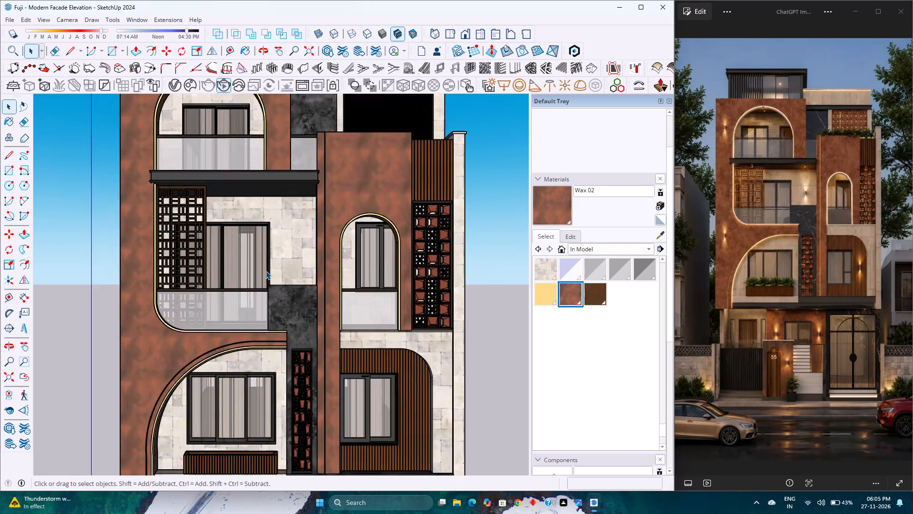
scroll(266, 271, "down", 4)
scroll(266, 271, "up", 4)
scroll(266, 271, "down", 4)
scroll(266, 271, "up", 4)
scroll(266, 271, "down", 4)
scroll(266, 271, "up", 4)
scroll(266, 271, "down", 4)
scroll(266, 271, "up", 4)
scroll(266, 271, "down", 2)
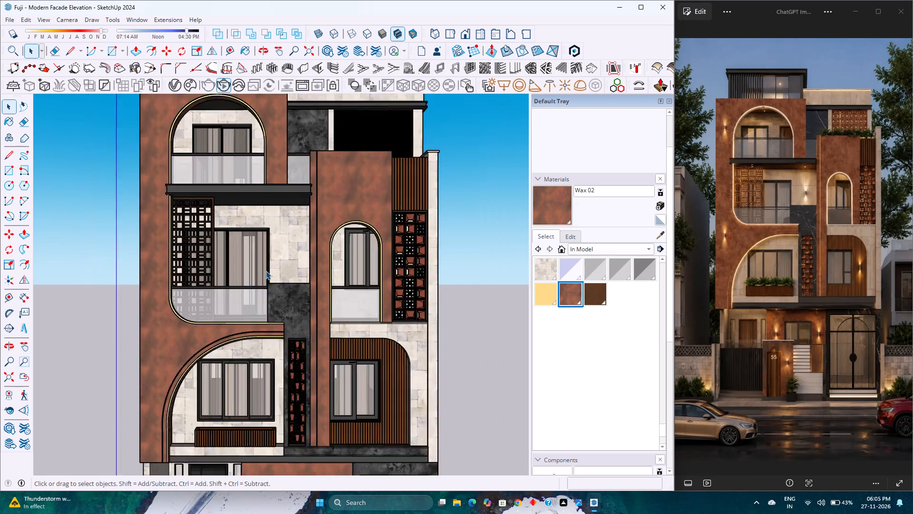
scroll(266, 271, "down", 7)
Examine the building in an angled perspective, checking the facade's depth, projecting slab, parapet and banded side wall.
middle_click_drag(266, 271, 302, 277)
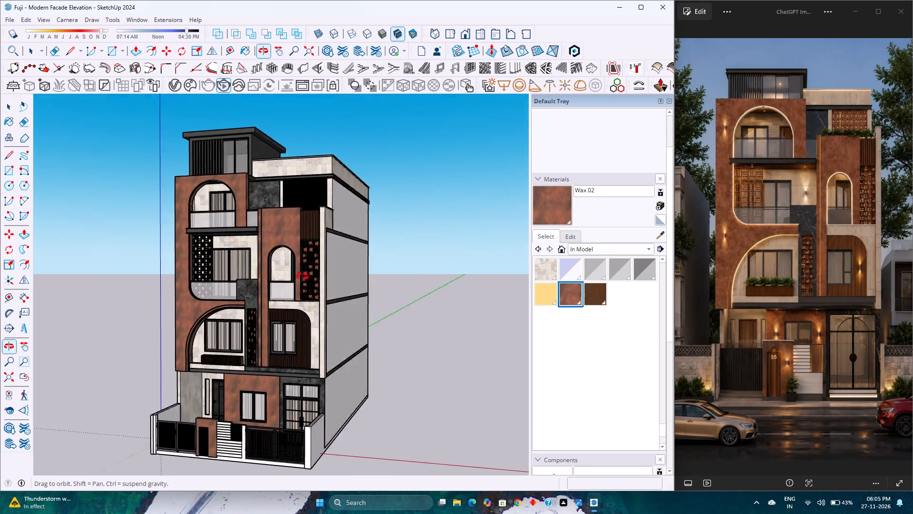
middle_click_drag(302, 277, 146, 269)
middle_click(146, 268)
scroll(146, 268, "up", 5)
scroll(149, 258, "down", 4)
scroll(149, 256, "up", 3)
scroll(149, 256, "down", 2)
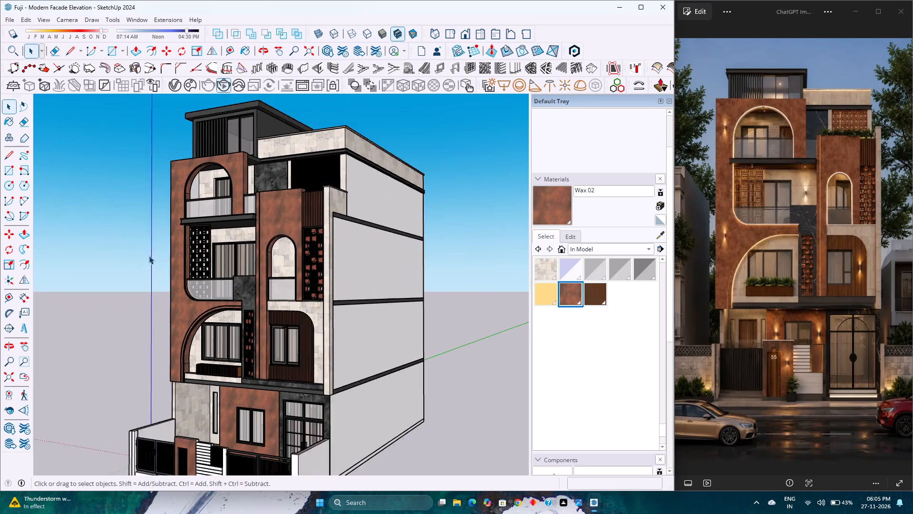
scroll(149, 256, "up", 2)
scroll(149, 255, "down", 2)
scroll(148, 257, "up", 3)
scroll(148, 257, "down", 4)
scroll(148, 257, "up", 4)
scroll(148, 257, "down", 4)
scroll(148, 257, "up", 4)
scroll(148, 257, "down", 4)
scroll(148, 257, "up", 4)
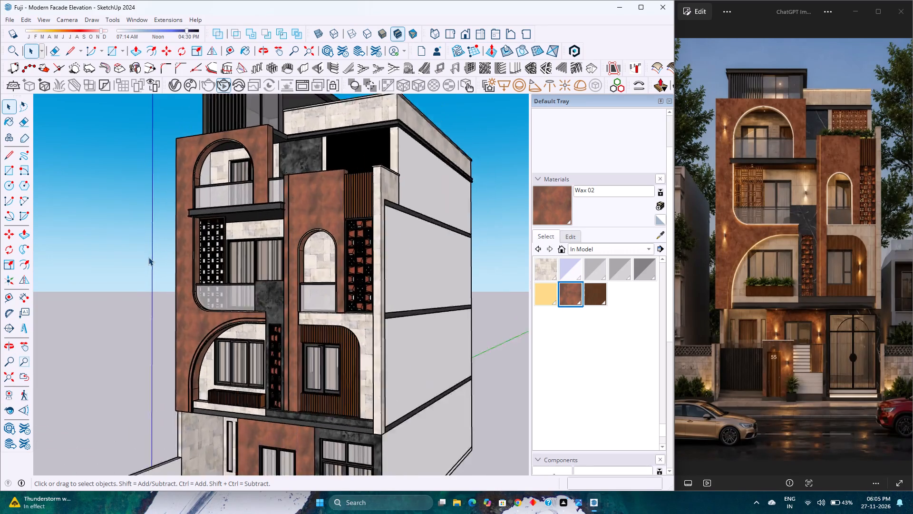
scroll(148, 257, "down", 4)
scroll(148, 257, "up", 4)
scroll(148, 257, "down", 4)
scroll(149, 257, "up", 3)
scroll(150, 258, "down", 3)
scroll(150, 258, "up", 3)
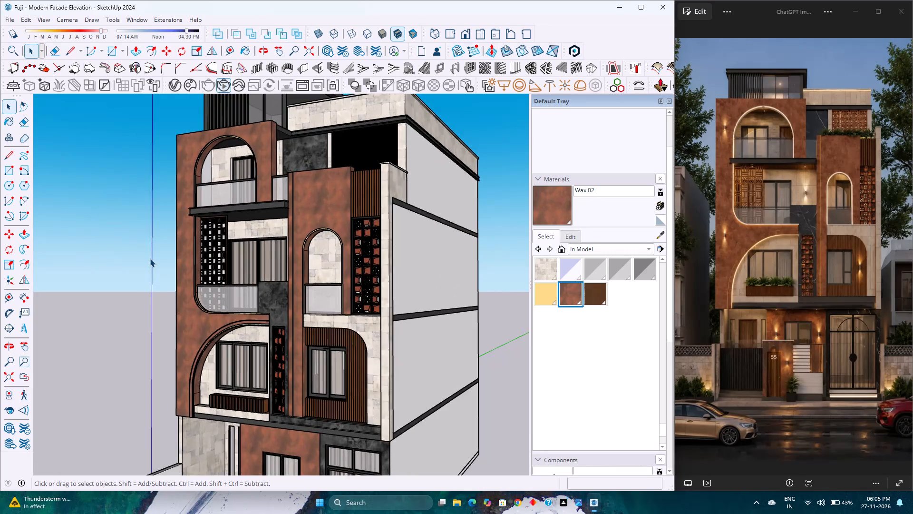
scroll(150, 258, "down", 4)
scroll(150, 258, "up", 5)
scroll(150, 258, "down", 4)
scroll(150, 258, "up", 3)
scroll(150, 258, "down", 4)
scroll(150, 258, "up", 5)
scroll(150, 258, "down", 5)
scroll(150, 258, "up", 4)
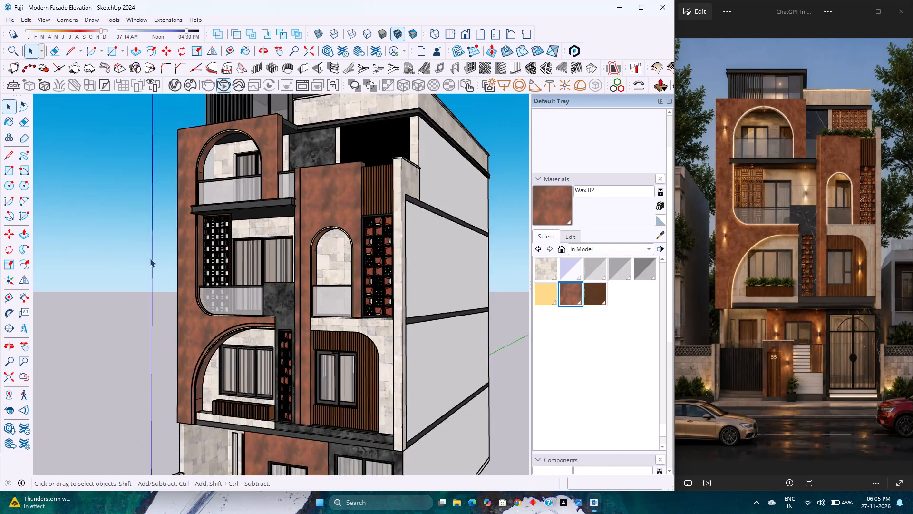
scroll(150, 258, "down", 4)
scroll(150, 258, "up", 4)
scroll(150, 258, "down", 4)
scroll(150, 258, "up", 4)
scroll(150, 258, "down", 5)
scroll(150, 258, "up", 4)
scroll(150, 258, "down", 4)
scroll(150, 258, "up", 4)
scroll(150, 258, "down", 2)
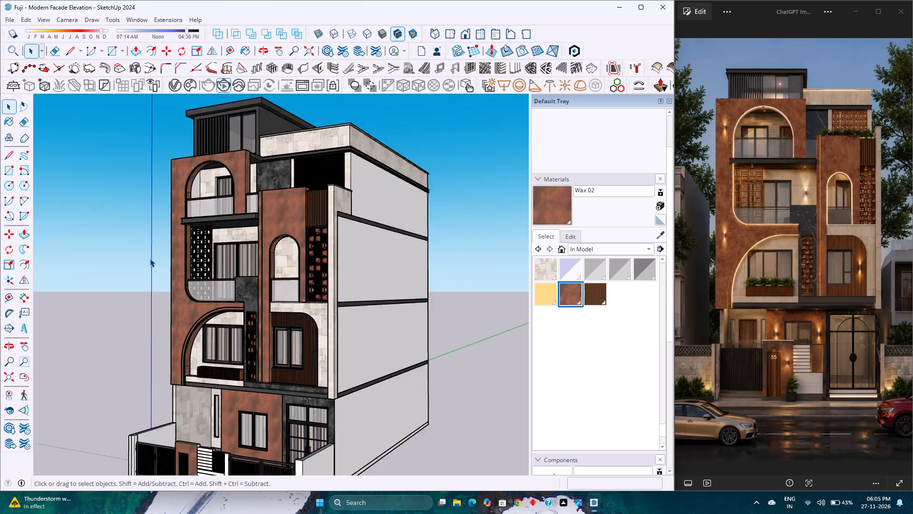
scroll(150, 258, "down", 2)
scroll(150, 258, "up", 4)
scroll(150, 258, "down", 4)
scroll(150, 258, "up", 4)
scroll(150, 258, "down", 4)
scroll(150, 258, "up", 3)
Examine the whole building in a more frontal perspective, from the rooftop room to the entrance steps and boundary gates.
middle_click_drag(150, 262, 205, 258)
middle_click(205, 258)
scroll(205, 258, "down", 2)
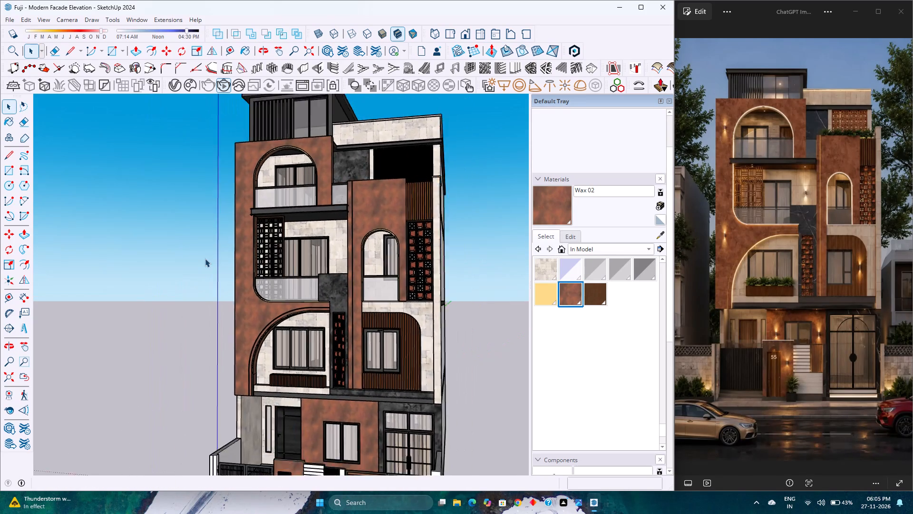
scroll(205, 258, "down", 1)
scroll(205, 258, "up", 4)
scroll(205, 258, "down", 4)
scroll(205, 258, "up", 3)
scroll(205, 258, "down", 3)
scroll(205, 258, "up", 4)
scroll(205, 258, "down", 4)
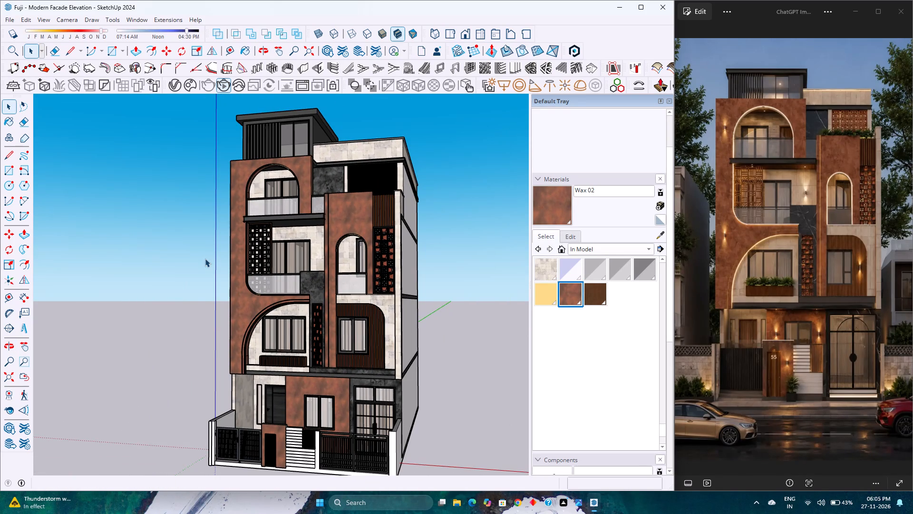
scroll(205, 258, "up", 2)
scroll(205, 258, "down", 2)
scroll(205, 258, "up", 2)
scroll(205, 258, "down", 6)
scroll(205, 258, "up", 3)
scroll(205, 258, "down", 3)
scroll(205, 258, "up", 4)
scroll(205, 258, "down", 4)
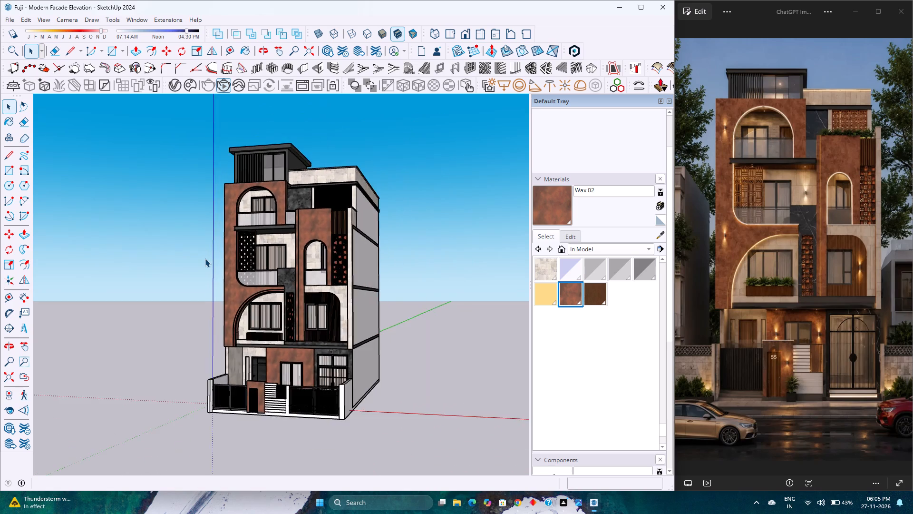
scroll(205, 258, "up", 3)
scroll(205, 258, "down", 3)
scroll(205, 258, "up", 3)
scroll(205, 258, "down", 3)
scroll(205, 258, "up", 4)
scroll(205, 258, "down", 4)
scroll(205, 258, "up", 4)
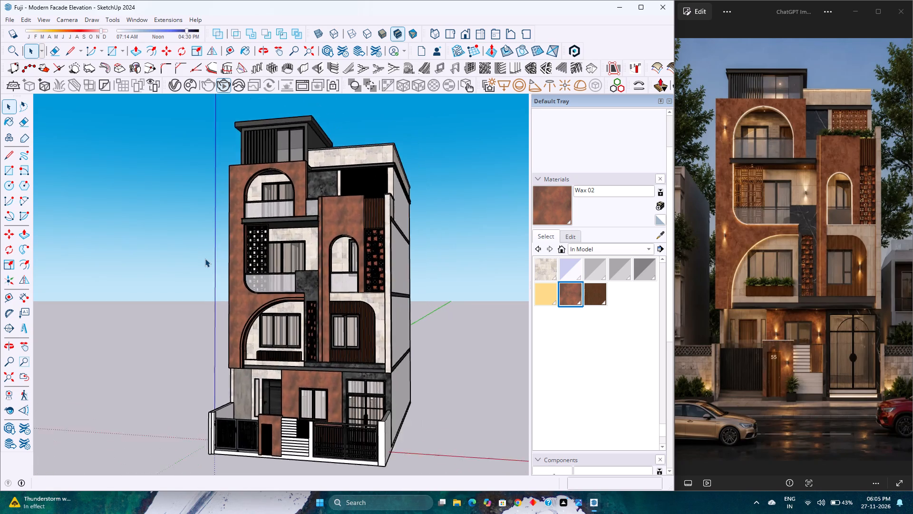
scroll(205, 258, "down", 3)
scroll(205, 258, "up", 3)
scroll(205, 258, "down", 4)
scroll(205, 258, "up", 3)
scroll(205, 258, "down", 3)
scroll(205, 258, "up", 3)
scroll(205, 258, "down", 3)
scroll(205, 258, "up", 3)
scroll(205, 258, "down", 4)
scroll(205, 258, "up", 4)
scroll(205, 258, "down", 4)
scroll(205, 258, "up", 4)
scroll(205, 258, "down", 4)
scroll(205, 258, "up", 4)
scroll(205, 258, "down", 4)
scroll(205, 258, "up", 4)
scroll(205, 258, "down", 4)
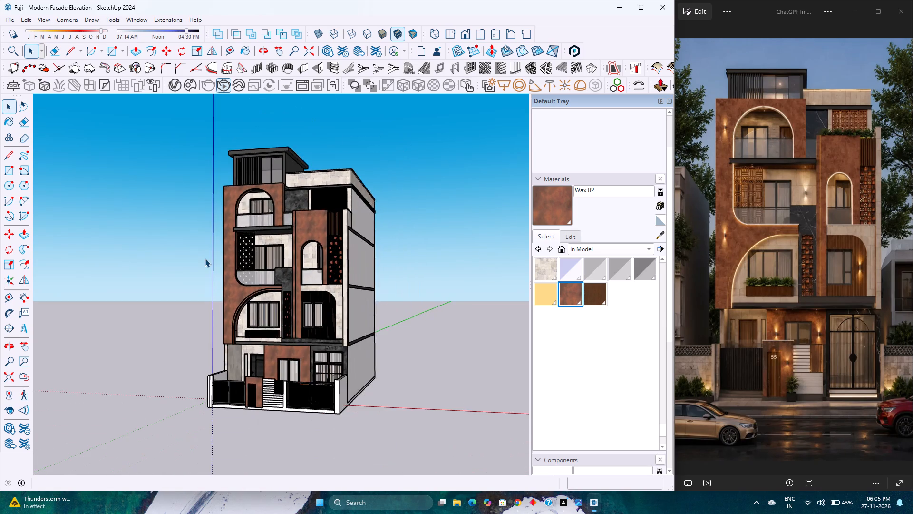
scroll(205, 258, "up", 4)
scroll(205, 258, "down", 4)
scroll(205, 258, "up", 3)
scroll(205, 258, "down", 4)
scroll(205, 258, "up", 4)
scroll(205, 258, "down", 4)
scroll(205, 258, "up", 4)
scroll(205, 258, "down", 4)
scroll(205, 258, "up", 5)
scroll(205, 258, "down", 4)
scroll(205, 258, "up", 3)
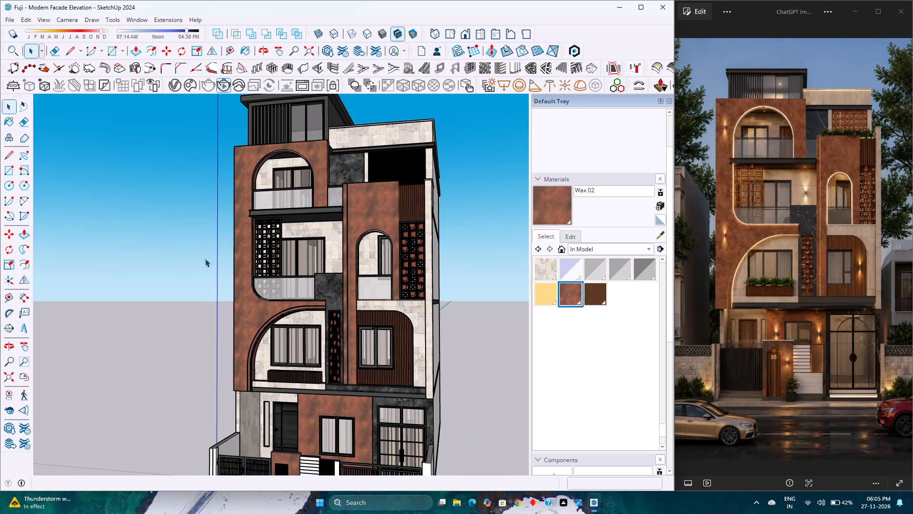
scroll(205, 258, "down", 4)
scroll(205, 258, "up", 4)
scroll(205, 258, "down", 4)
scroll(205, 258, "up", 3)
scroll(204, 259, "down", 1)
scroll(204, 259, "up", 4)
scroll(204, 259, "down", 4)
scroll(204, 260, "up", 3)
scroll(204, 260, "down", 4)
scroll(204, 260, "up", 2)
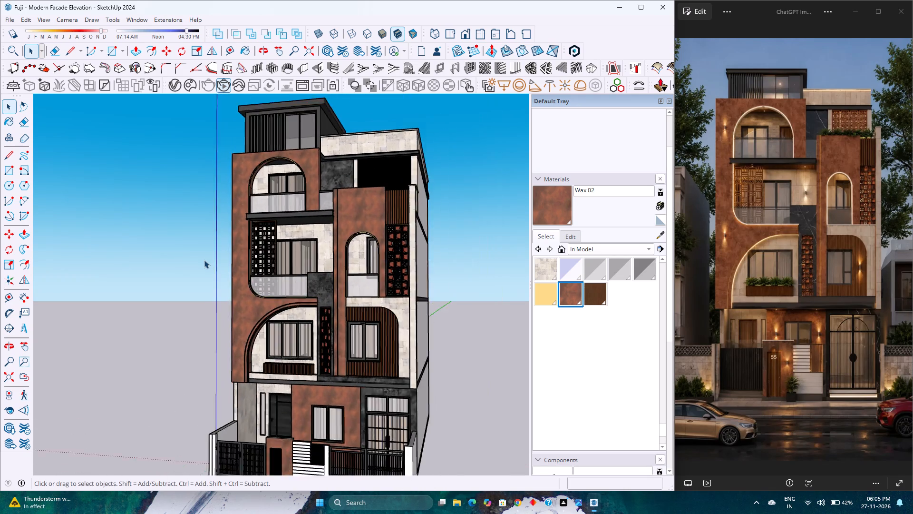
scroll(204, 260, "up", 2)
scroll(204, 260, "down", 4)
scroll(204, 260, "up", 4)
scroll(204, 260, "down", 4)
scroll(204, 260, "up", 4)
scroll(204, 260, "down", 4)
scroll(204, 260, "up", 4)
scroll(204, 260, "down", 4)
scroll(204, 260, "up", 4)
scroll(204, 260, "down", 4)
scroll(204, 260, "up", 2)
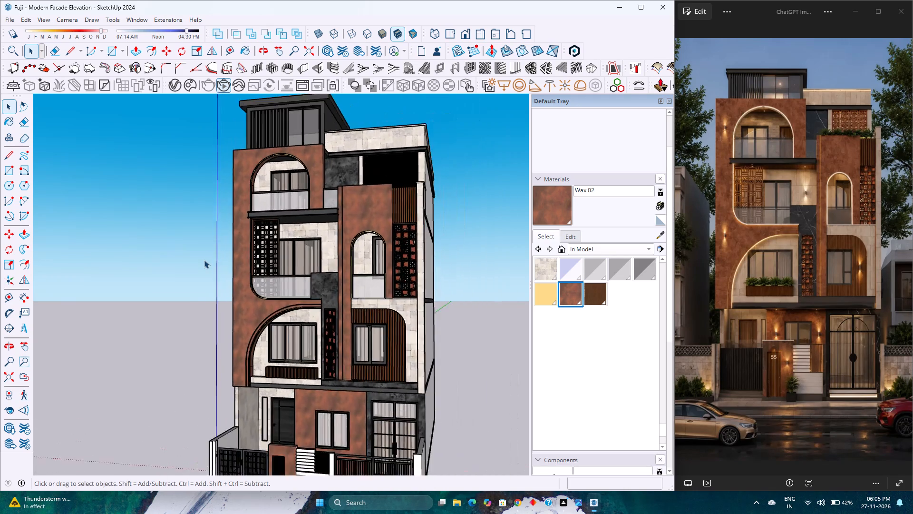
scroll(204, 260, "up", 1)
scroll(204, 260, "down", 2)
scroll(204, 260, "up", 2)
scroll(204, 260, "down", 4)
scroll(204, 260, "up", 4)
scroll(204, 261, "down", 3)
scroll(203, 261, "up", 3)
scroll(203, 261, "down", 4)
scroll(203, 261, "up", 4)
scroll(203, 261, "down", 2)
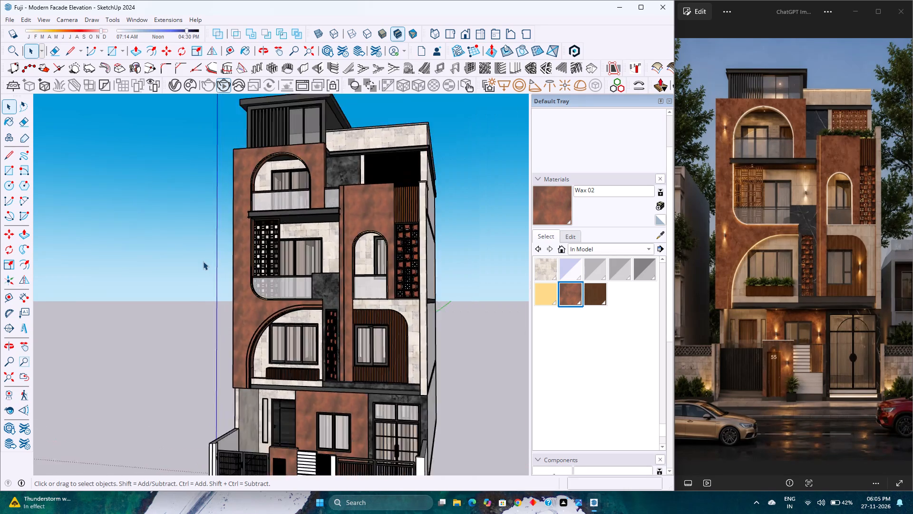
Examine the building in a slightly angled perspective, from the rooftop room and parapet down to the ground-floor doors.
scroll(203, 261, "down", 2)
scroll(203, 261, "up", 4)
scroll(203, 261, "down", 4)
scroll(203, 261, "up", 4)
scroll(203, 261, "down", 4)
scroll(203, 261, "up", 4)
scroll(203, 261, "down", 4)
scroll(203, 261, "up", 4)
scroll(203, 261, "down", 4)
scroll(203, 261, "up", 1)
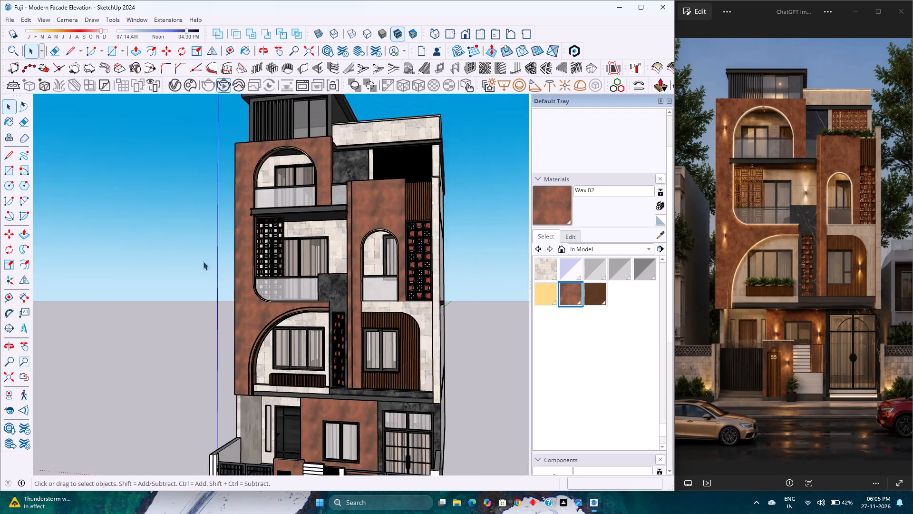
scroll(203, 261, "up", 1)
middle_click_drag(203, 261, 263, 263)
scroll(52, 256, "down", 8)
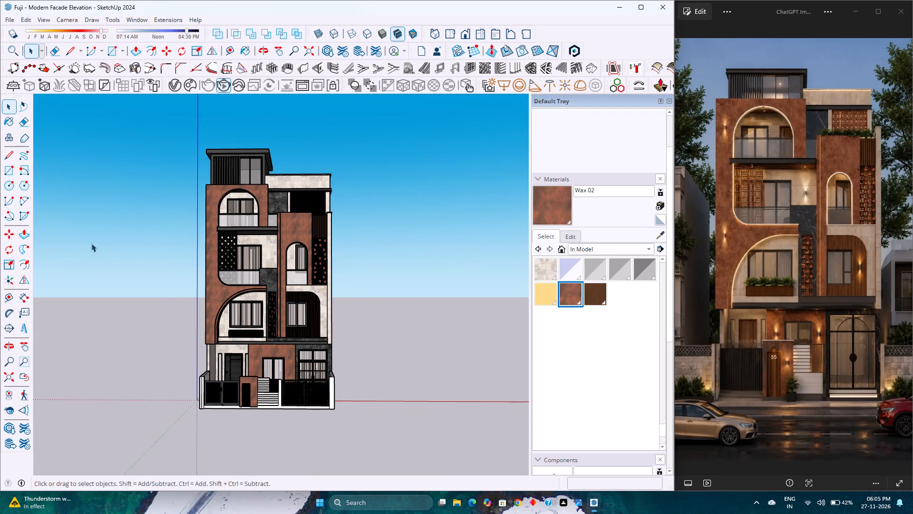
Examine the whole facade in a near-frontal perspective, comparing its massing and material layout with the reference image.
middle_click_drag(91, 243, 92, 253)
scroll(92, 253, "up", 4)
scroll(92, 253, "down", 5)
scroll(92, 253, "up", 4)
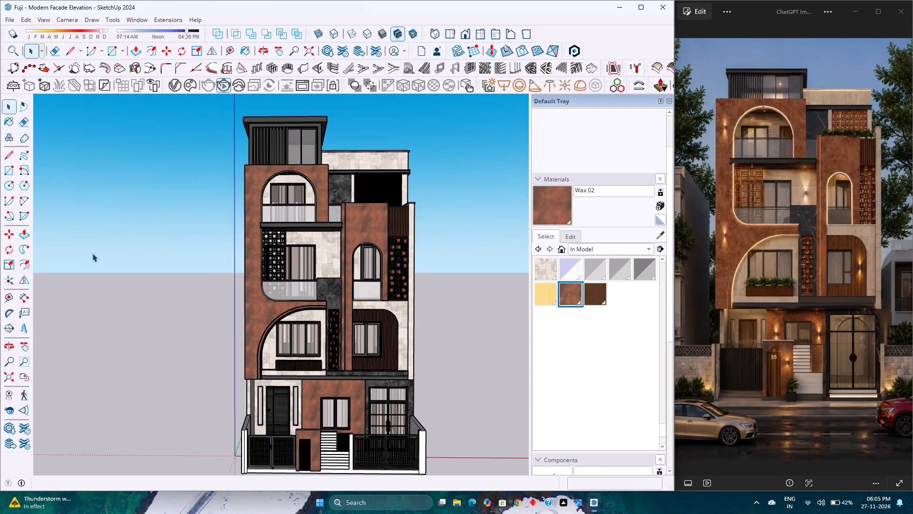
scroll(92, 253, "down", 4)
scroll(92, 253, "up", 4)
scroll(92, 253, "down", 4)
scroll(92, 253, "up", 4)
scroll(92, 253, "down", 3)
scroll(92, 253, "up", 3)
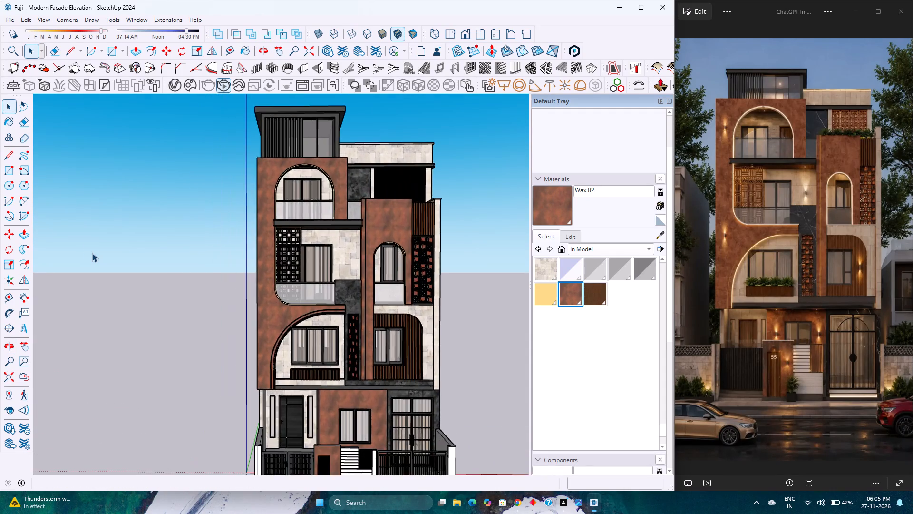
scroll(92, 253, "down", 4)
scroll(92, 253, "up", 4)
scroll(92, 253, "down", 4)
scroll(93, 253, "up", 3)
scroll(93, 253, "down", 3)
scroll(94, 253, "up", 4)
scroll(94, 253, "down", 3)
scroll(94, 253, "up", 3)
scroll(94, 253, "down", 4)
scroll(94, 253, "up", 4)
scroll(94, 253, "down", 2)
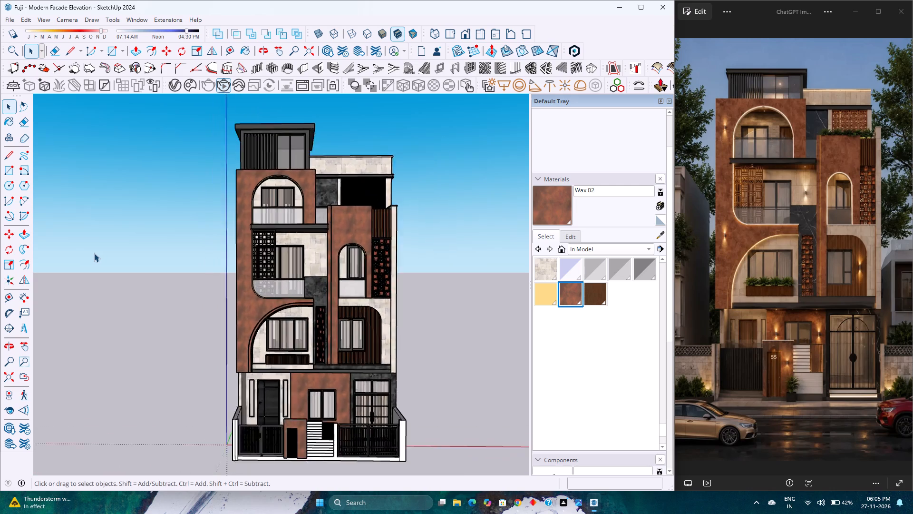
Examine the upper and middle floors frontally, around the arched openings, lattice screens and dark stone panels.
scroll(94, 253, "down", 2)
scroll(94, 253, "up", 4)
scroll(94, 253, "down", 4)
scroll(94, 253, "up", 3)
scroll(94, 253, "down", 3)
scroll(95, 253, "up", 5)
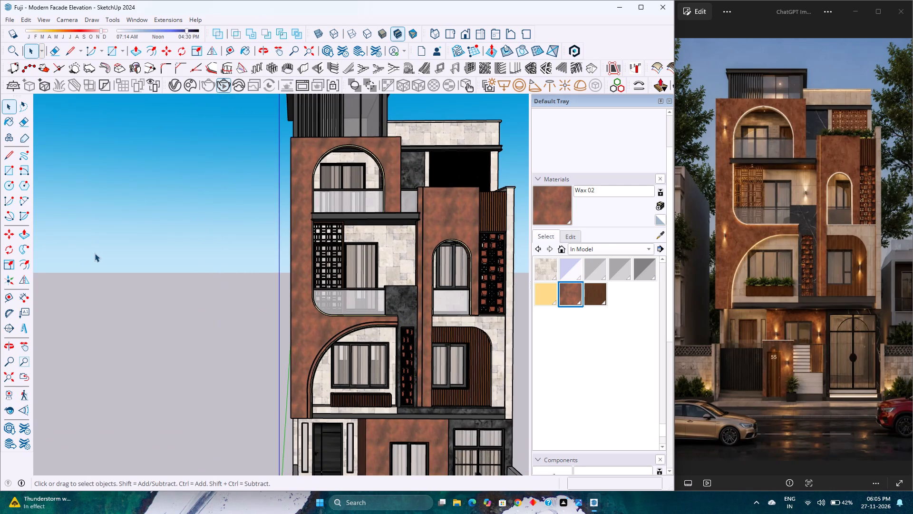
scroll(95, 253, "down", 4)
scroll(95, 253, "up", 3)
scroll(95, 253, "down", 3)
scroll(95, 253, "up", 3)
scroll(95, 253, "down", 3)
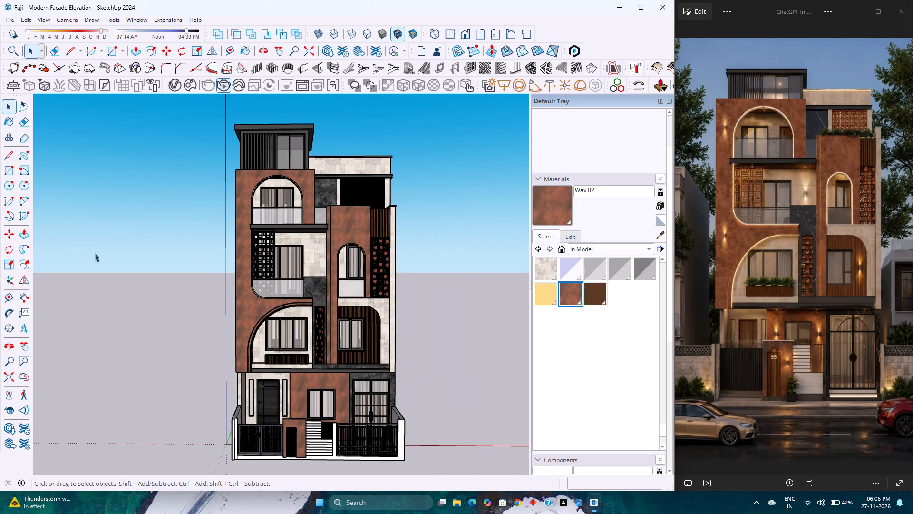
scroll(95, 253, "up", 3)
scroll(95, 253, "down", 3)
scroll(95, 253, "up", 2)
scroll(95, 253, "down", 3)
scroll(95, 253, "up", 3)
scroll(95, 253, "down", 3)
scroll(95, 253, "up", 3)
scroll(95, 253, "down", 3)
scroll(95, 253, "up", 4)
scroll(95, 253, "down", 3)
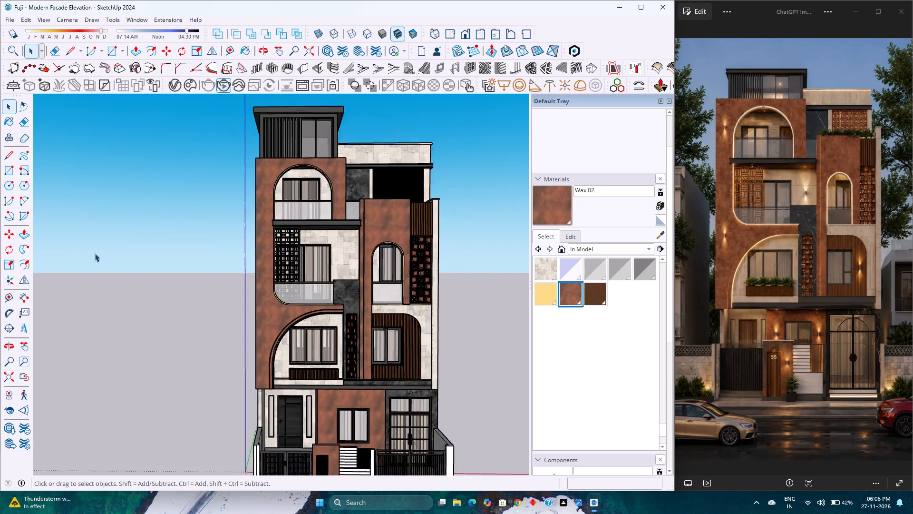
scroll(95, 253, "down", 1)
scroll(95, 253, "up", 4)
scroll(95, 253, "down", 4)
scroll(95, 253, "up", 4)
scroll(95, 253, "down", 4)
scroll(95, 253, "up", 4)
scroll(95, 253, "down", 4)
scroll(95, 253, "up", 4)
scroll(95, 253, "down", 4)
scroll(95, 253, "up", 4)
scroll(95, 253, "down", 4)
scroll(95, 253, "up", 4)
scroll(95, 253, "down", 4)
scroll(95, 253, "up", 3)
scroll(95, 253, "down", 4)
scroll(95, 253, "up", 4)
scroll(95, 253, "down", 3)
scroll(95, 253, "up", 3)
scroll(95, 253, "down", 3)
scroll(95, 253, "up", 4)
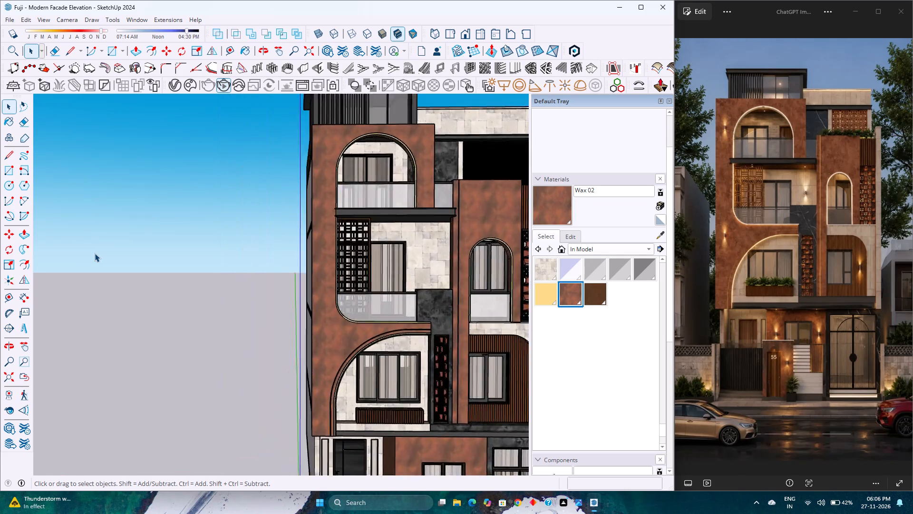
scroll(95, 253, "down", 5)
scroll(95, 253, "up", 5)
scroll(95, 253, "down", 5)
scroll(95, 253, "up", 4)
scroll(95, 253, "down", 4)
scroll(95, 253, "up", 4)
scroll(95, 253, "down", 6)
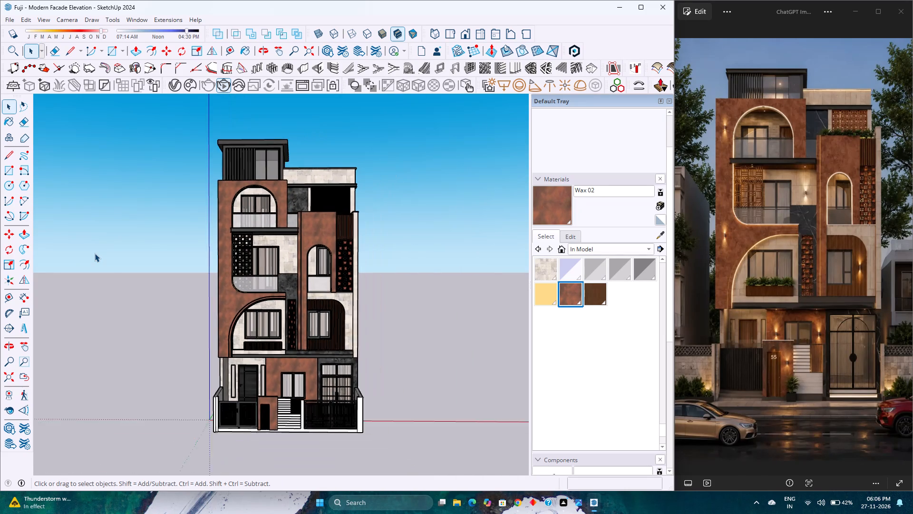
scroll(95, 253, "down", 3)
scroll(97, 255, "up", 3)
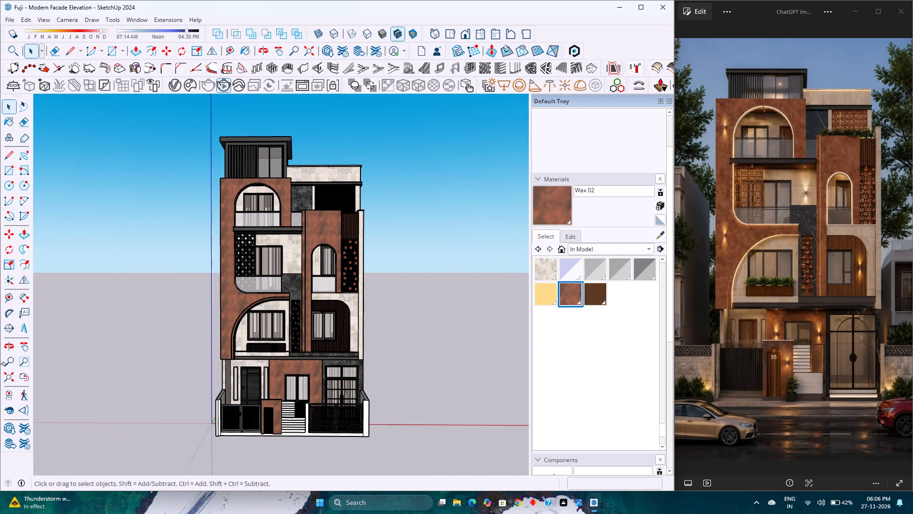
Show the entire building in the standard front view, fitted to the drawing area.
left_click(15, 376)
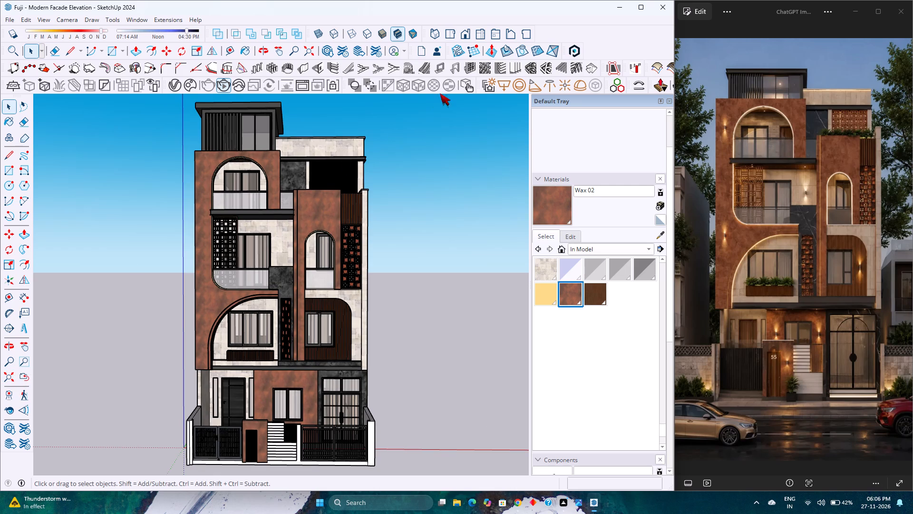
left_click(465, 40)
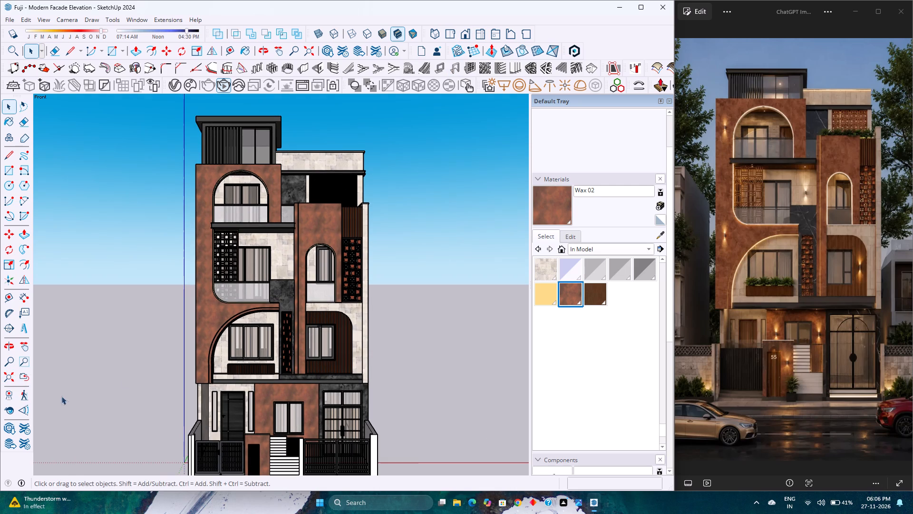
left_click(14, 381)
scroll(288, 293, "down", 4)
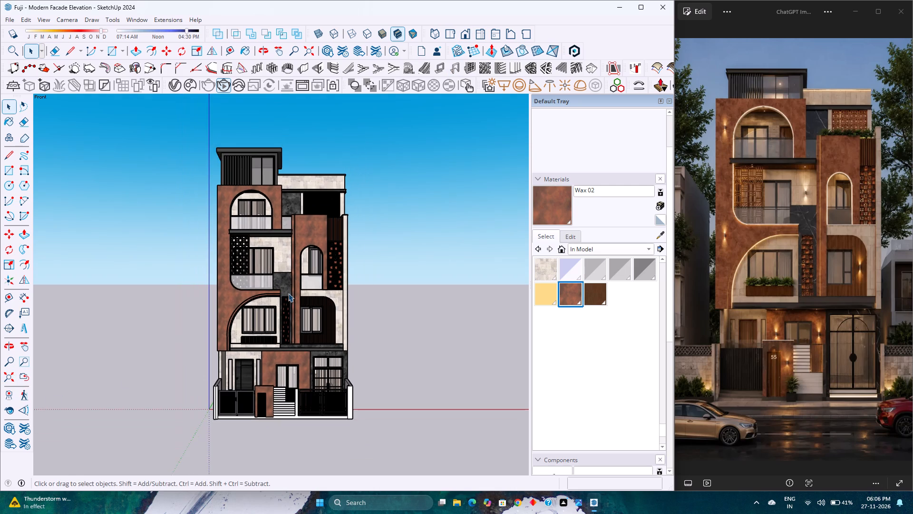
Examine the building from both front corners, checking the side walls, facade depth and boundary gates.
middle_click_drag(288, 293, 219, 277)
middle_click(219, 277)
scroll(219, 277, "up", 3)
middle_click_drag(219, 277, 333, 291)
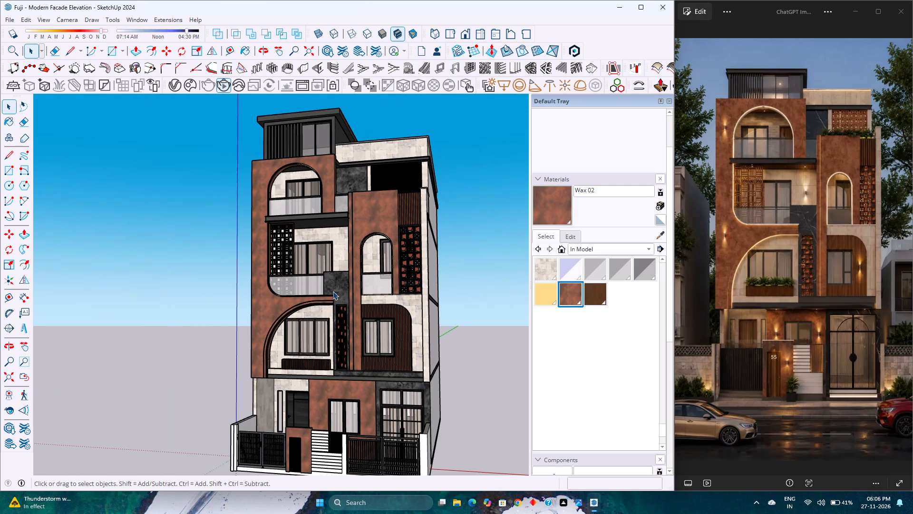
scroll(297, 292, "down", 5)
middle_click_drag(282, 294, 464, 308)
middle_click(464, 308)
scroll(389, 297, "up", 7)
middle_click_drag(377, 303, 350, 287)
middle_click(350, 287)
scroll(350, 287, "down", 8)
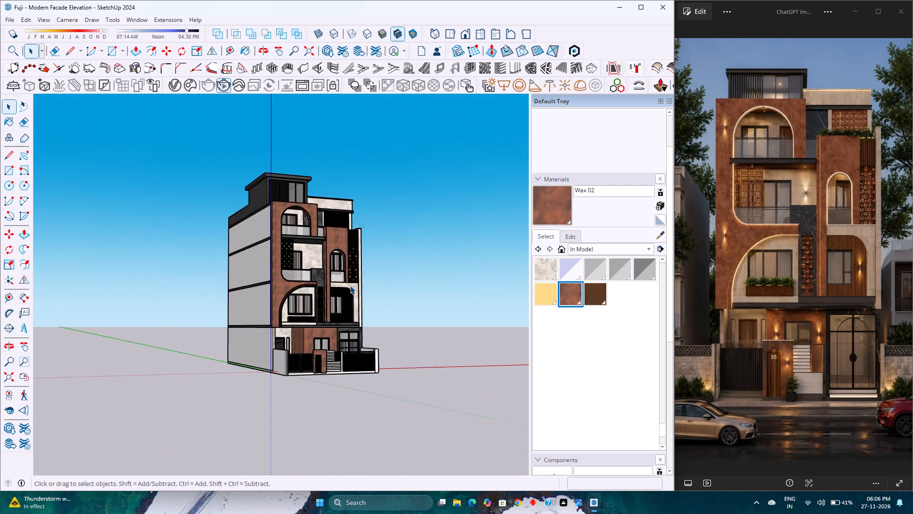
Examine the whole building frontally from a low viewpoint, from the rooftop canopy to the entrance steps and gates.
middle_click_drag(350, 285, 265, 280)
scroll(265, 280, "up", 3)
scroll(265, 280, "down", 4)
scroll(265, 280, "up", 3)
scroll(265, 280, "down", 4)
scroll(265, 280, "up", 5)
scroll(265, 280, "down", 3)
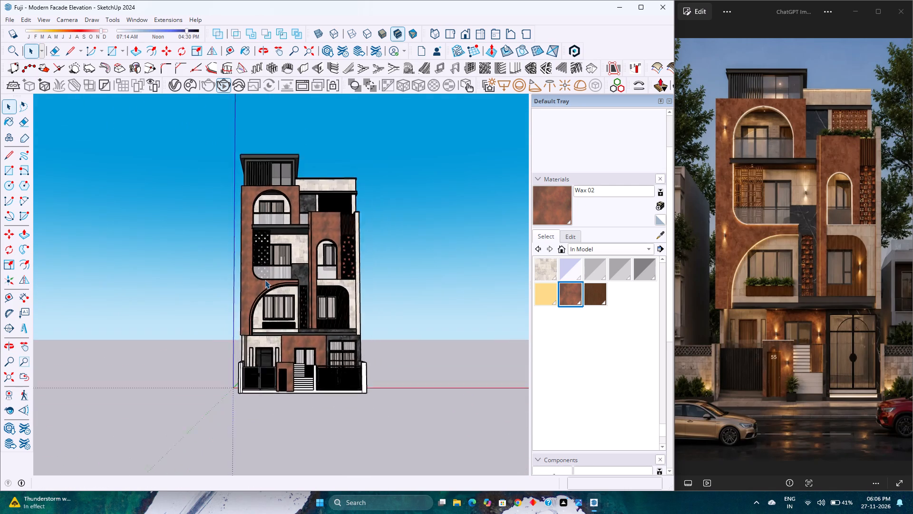
scroll(265, 280, "down", 2)
scroll(265, 280, "up", 5)
scroll(265, 280, "down", 5)
scroll(265, 280, "up", 4)
scroll(265, 280, "down", 4)
scroll(265, 280, "up", 4)
scroll(265, 280, "down", 4)
scroll(265, 280, "up", 4)
scroll(265, 280, "down", 4)
scroll(265, 280, "up", 4)
scroll(265, 280, "down", 4)
scroll(265, 280, "up", 2)
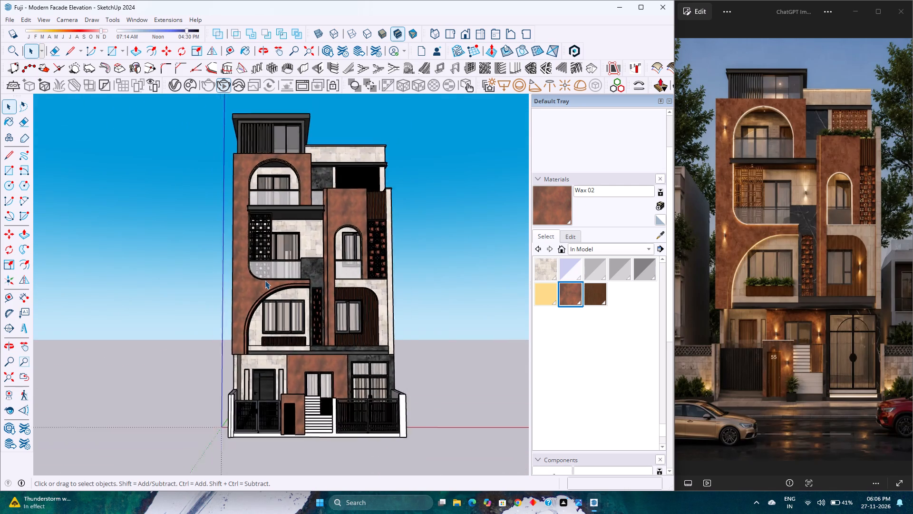
Examine the middle floors up close, around the curved balcony openings, lattice screens, stone cladding and wood-slatted panels.
scroll(265, 280, "up", 2)
scroll(265, 280, "down", 4)
scroll(265, 280, "up", 4)
scroll(265, 280, "down", 4)
scroll(265, 280, "up", 4)
scroll(265, 280, "down", 4)
scroll(265, 280, "up", 3)
scroll(265, 280, "down", 4)
scroll(265, 280, "up", 4)
scroll(265, 280, "down", 3)
scroll(265, 280, "up", 3)
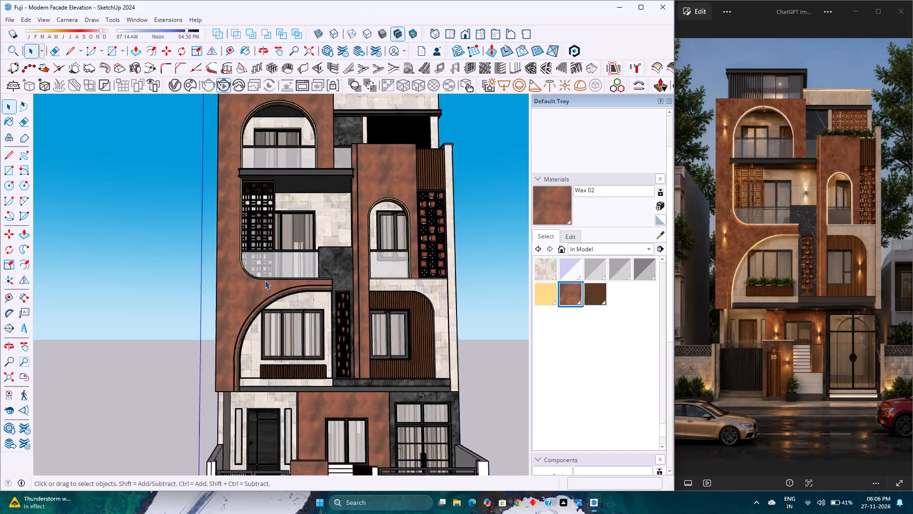
scroll(265, 280, "down", 3)
scroll(265, 280, "up", 3)
scroll(265, 280, "down", 4)
scroll(265, 280, "up", 3)
scroll(265, 280, "down", 3)
scroll(265, 280, "up", 4)
scroll(265, 280, "down", 4)
scroll(265, 280, "up", 3)
scroll(265, 280, "down", 3)
scroll(265, 280, "up", 4)
scroll(265, 280, "down", 4)
scroll(265, 280, "up", 4)
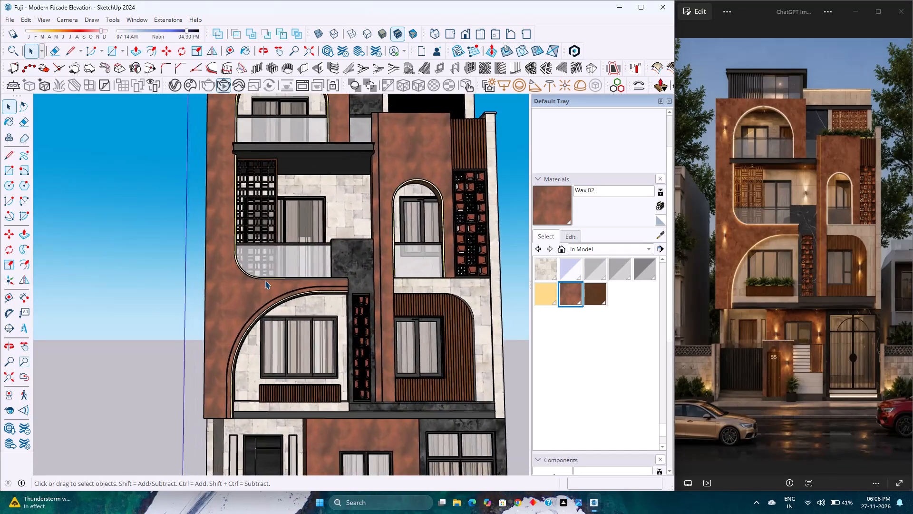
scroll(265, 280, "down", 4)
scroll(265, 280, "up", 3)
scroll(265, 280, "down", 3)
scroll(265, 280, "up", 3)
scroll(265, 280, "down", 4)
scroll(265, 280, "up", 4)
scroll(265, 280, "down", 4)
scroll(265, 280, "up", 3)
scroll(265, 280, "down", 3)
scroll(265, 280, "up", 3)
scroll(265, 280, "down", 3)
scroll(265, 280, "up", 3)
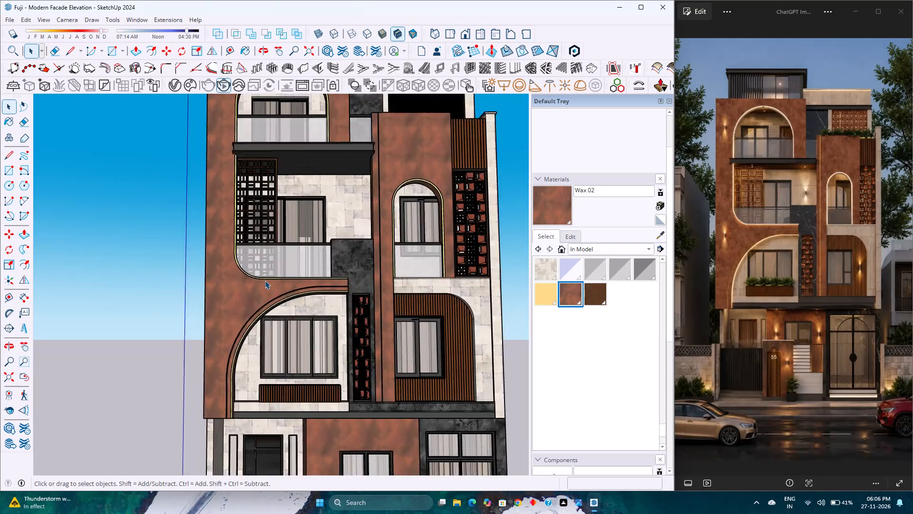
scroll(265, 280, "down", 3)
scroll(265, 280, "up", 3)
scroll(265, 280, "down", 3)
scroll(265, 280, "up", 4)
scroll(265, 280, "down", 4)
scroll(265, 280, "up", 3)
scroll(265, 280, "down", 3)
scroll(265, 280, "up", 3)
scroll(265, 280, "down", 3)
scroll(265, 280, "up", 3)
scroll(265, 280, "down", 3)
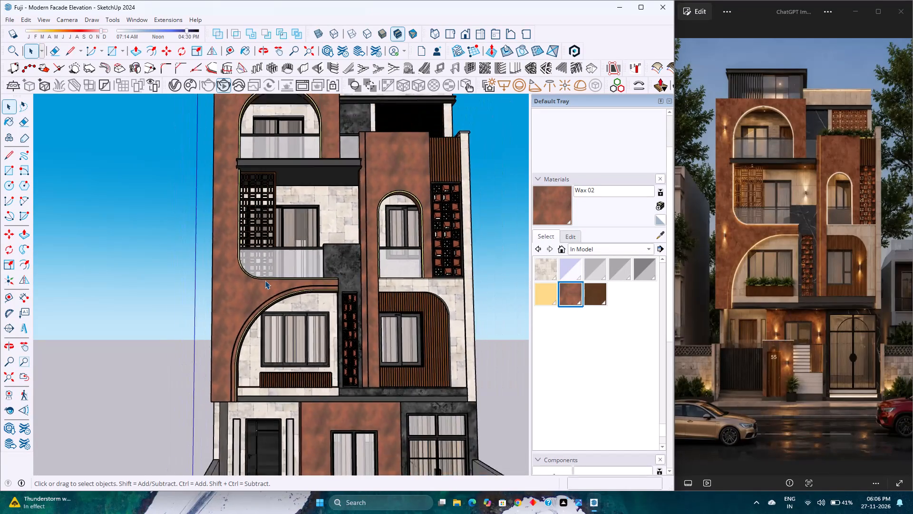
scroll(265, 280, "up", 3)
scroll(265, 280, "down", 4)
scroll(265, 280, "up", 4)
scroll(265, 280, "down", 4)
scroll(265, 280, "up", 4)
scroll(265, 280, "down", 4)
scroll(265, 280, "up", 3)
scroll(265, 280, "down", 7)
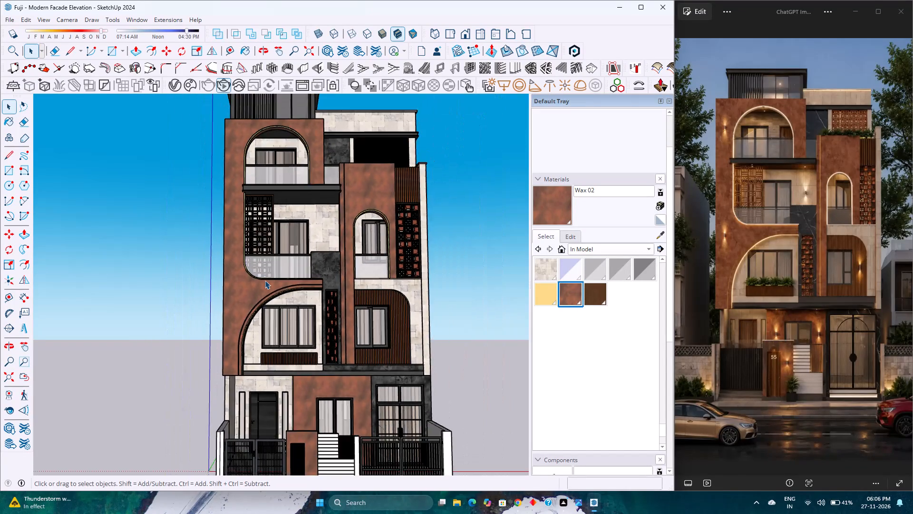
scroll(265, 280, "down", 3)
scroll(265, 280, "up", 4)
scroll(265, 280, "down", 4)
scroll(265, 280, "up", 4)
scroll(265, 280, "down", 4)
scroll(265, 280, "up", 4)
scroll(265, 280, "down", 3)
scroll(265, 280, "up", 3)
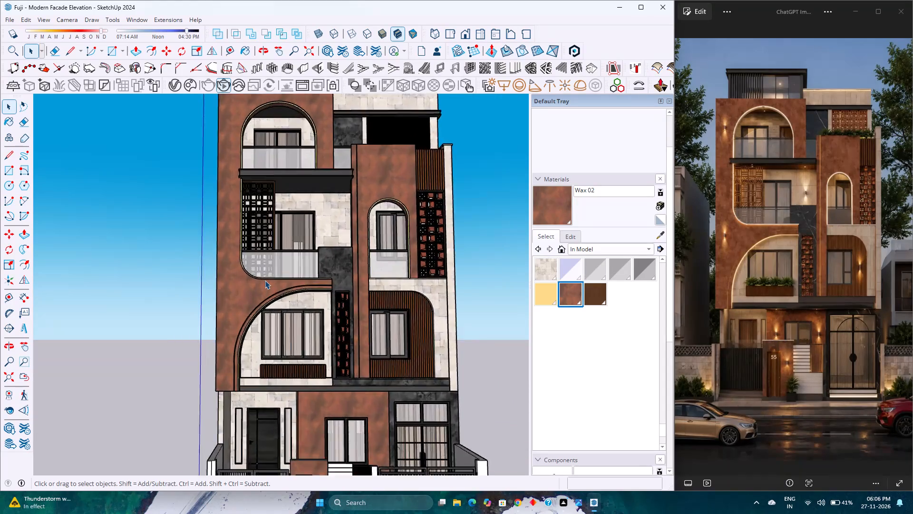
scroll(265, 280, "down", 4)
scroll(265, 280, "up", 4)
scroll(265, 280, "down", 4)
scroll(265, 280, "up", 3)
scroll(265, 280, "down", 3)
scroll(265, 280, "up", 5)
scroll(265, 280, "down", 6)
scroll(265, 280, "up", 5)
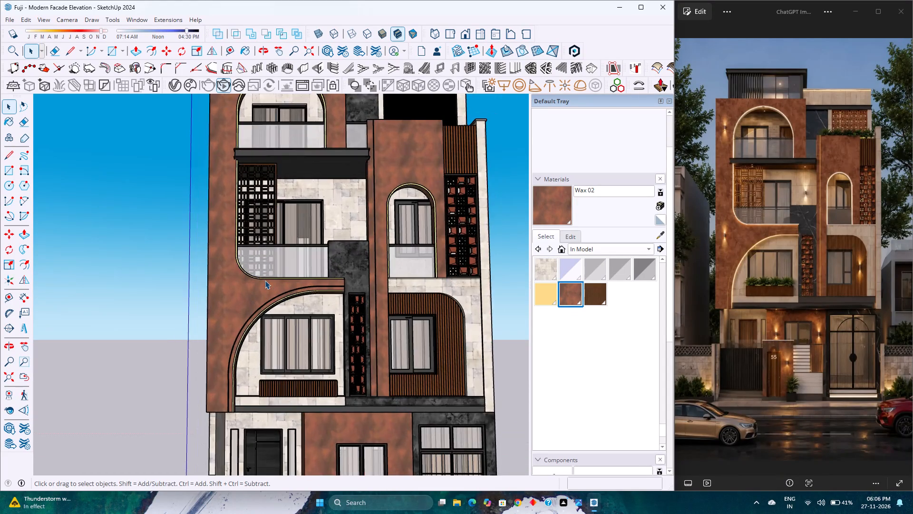
Examine the whole building frontally from a slightly higher viewpoint, from the rooftop canopy to the boundary gates.
scroll(265, 280, "down", 5)
middle_click_drag(264, 281, 257, 309)
scroll(259, 305, "down", 4)
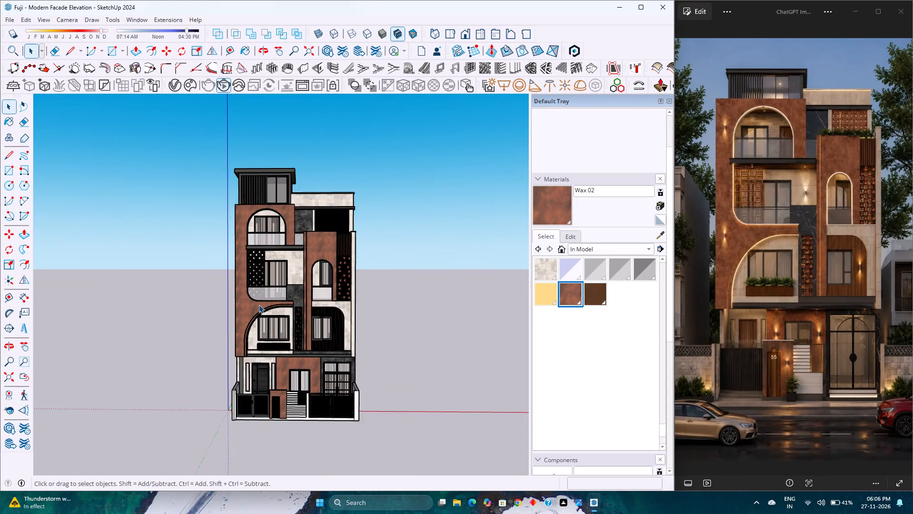
scroll(259, 305, "up", 3)
scroll(259, 305, "down", 3)
scroll(259, 305, "up", 4)
scroll(259, 305, "down", 4)
scroll(260, 305, "up", 2)
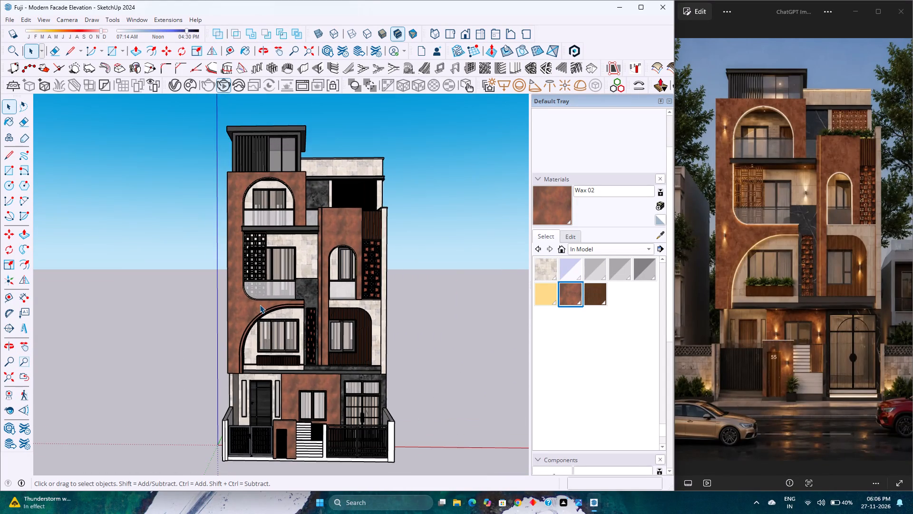
middle_click_drag(260, 305, 276, 304)
middle_click(276, 304)
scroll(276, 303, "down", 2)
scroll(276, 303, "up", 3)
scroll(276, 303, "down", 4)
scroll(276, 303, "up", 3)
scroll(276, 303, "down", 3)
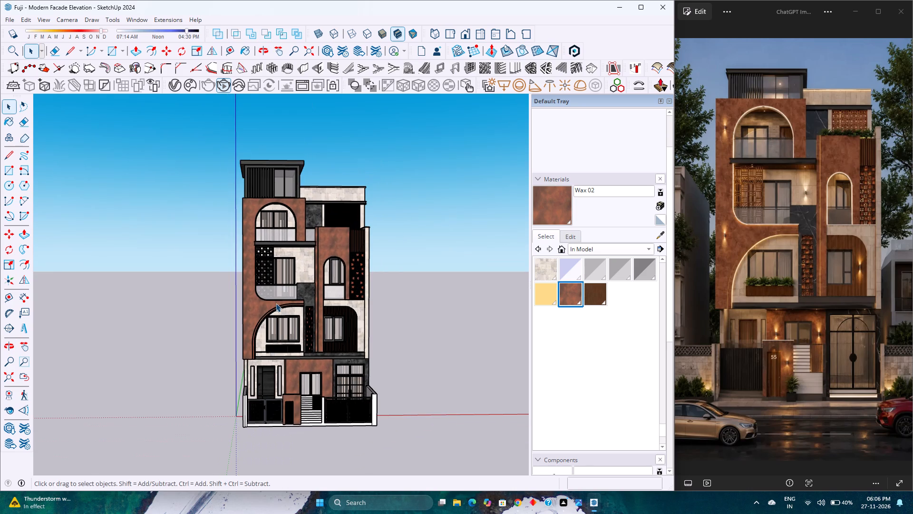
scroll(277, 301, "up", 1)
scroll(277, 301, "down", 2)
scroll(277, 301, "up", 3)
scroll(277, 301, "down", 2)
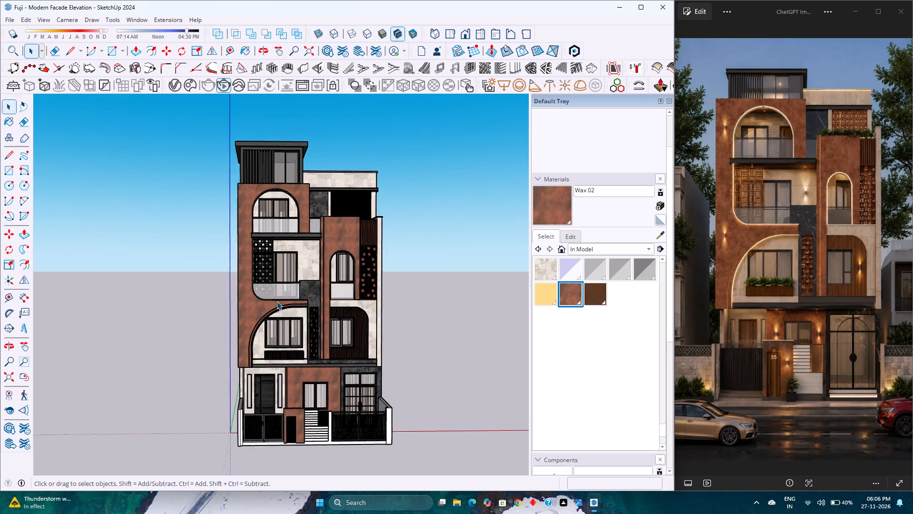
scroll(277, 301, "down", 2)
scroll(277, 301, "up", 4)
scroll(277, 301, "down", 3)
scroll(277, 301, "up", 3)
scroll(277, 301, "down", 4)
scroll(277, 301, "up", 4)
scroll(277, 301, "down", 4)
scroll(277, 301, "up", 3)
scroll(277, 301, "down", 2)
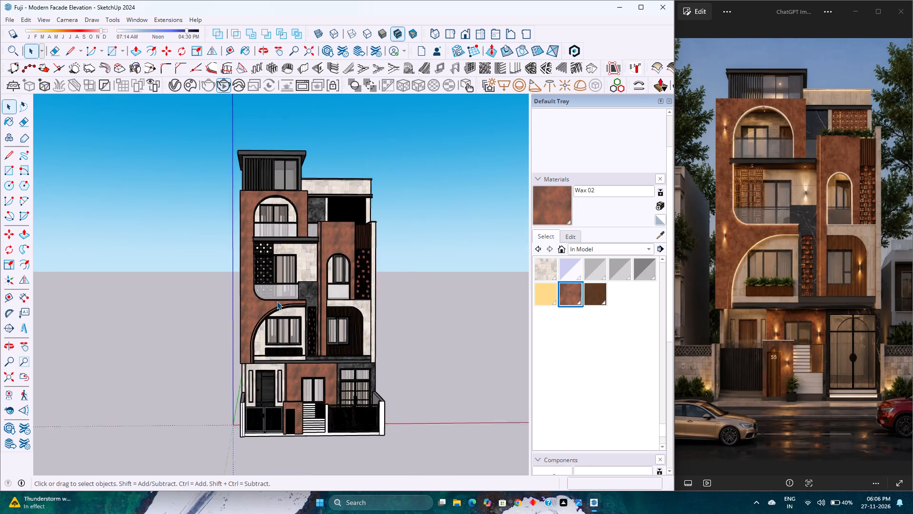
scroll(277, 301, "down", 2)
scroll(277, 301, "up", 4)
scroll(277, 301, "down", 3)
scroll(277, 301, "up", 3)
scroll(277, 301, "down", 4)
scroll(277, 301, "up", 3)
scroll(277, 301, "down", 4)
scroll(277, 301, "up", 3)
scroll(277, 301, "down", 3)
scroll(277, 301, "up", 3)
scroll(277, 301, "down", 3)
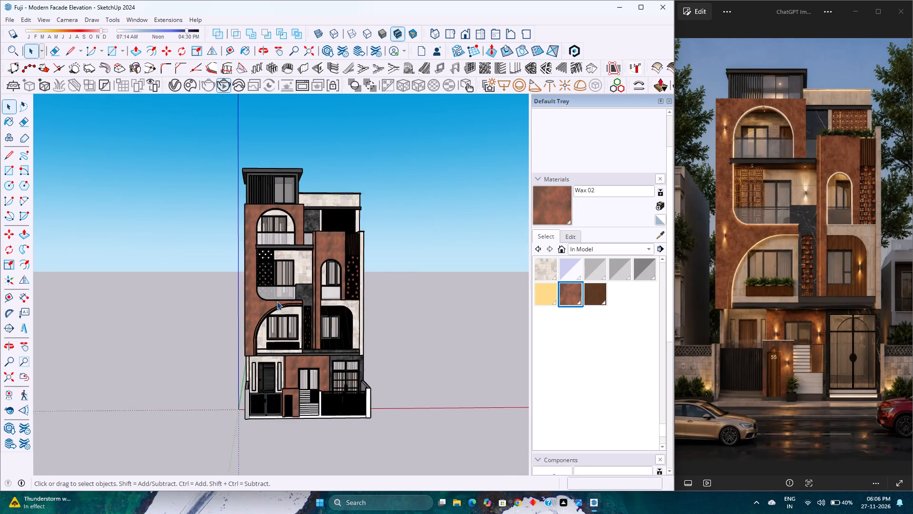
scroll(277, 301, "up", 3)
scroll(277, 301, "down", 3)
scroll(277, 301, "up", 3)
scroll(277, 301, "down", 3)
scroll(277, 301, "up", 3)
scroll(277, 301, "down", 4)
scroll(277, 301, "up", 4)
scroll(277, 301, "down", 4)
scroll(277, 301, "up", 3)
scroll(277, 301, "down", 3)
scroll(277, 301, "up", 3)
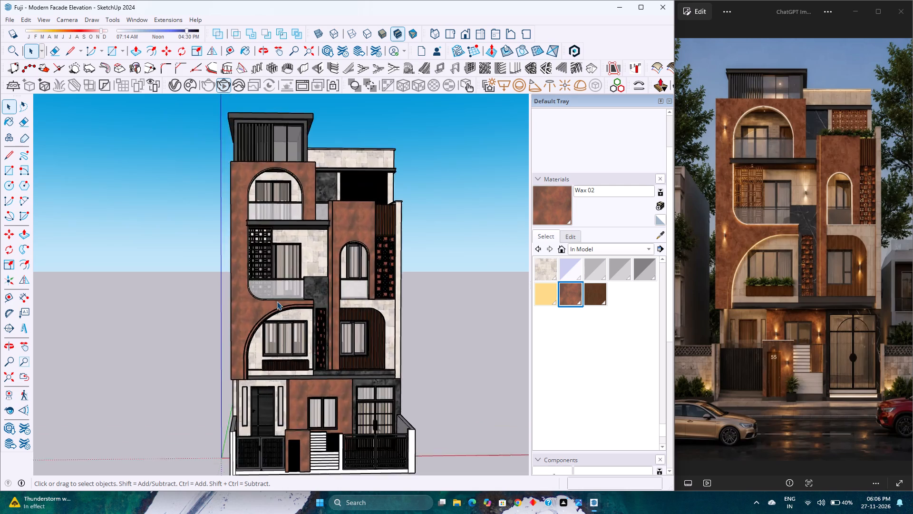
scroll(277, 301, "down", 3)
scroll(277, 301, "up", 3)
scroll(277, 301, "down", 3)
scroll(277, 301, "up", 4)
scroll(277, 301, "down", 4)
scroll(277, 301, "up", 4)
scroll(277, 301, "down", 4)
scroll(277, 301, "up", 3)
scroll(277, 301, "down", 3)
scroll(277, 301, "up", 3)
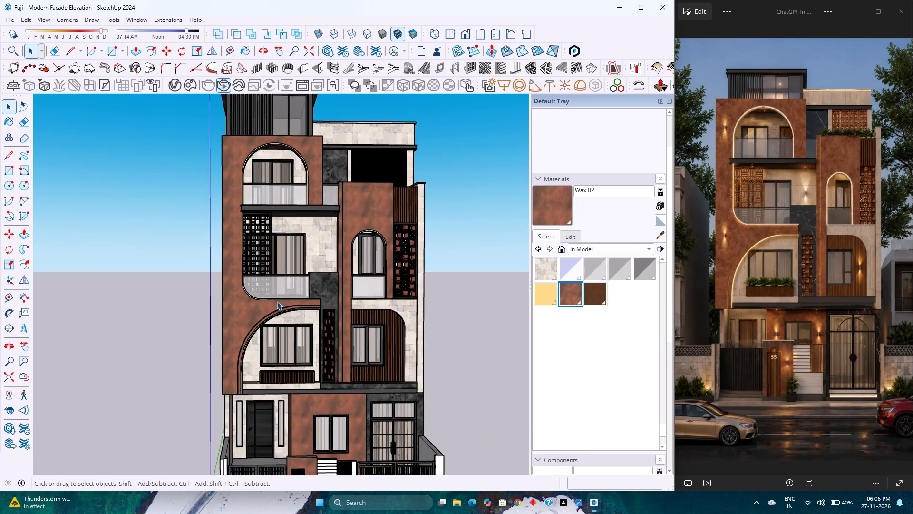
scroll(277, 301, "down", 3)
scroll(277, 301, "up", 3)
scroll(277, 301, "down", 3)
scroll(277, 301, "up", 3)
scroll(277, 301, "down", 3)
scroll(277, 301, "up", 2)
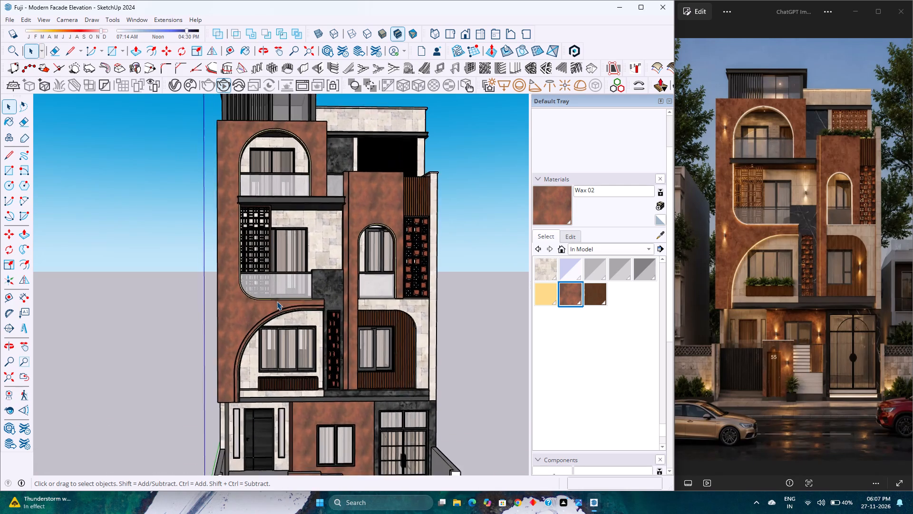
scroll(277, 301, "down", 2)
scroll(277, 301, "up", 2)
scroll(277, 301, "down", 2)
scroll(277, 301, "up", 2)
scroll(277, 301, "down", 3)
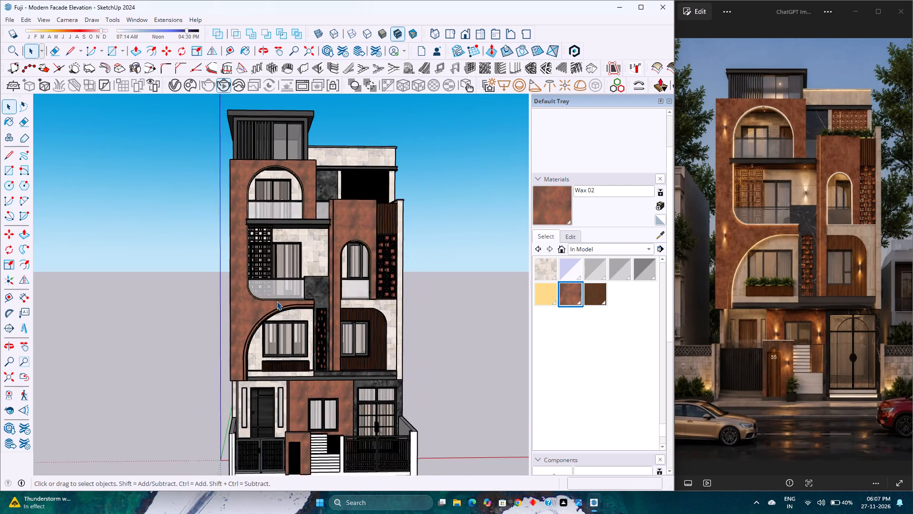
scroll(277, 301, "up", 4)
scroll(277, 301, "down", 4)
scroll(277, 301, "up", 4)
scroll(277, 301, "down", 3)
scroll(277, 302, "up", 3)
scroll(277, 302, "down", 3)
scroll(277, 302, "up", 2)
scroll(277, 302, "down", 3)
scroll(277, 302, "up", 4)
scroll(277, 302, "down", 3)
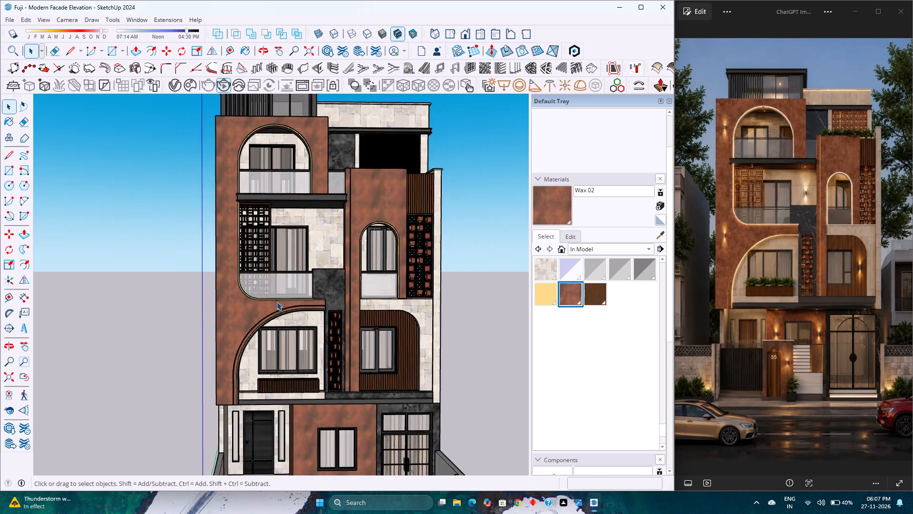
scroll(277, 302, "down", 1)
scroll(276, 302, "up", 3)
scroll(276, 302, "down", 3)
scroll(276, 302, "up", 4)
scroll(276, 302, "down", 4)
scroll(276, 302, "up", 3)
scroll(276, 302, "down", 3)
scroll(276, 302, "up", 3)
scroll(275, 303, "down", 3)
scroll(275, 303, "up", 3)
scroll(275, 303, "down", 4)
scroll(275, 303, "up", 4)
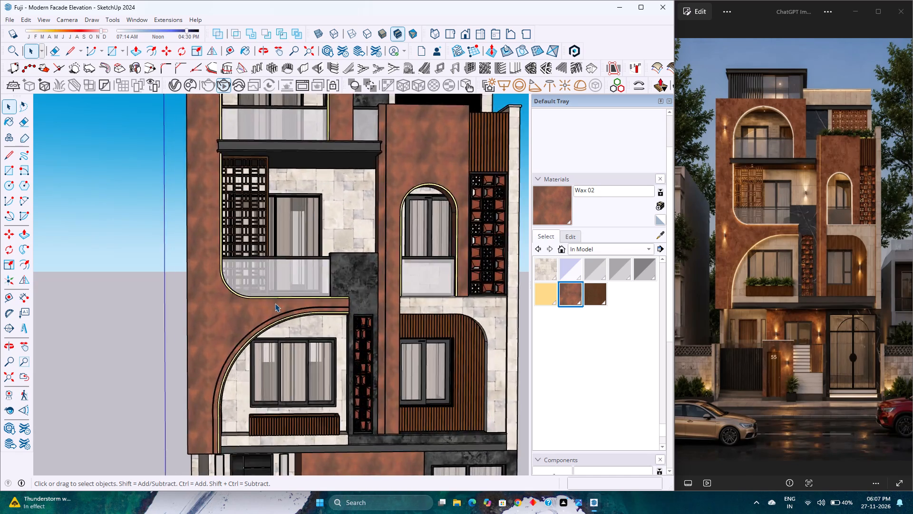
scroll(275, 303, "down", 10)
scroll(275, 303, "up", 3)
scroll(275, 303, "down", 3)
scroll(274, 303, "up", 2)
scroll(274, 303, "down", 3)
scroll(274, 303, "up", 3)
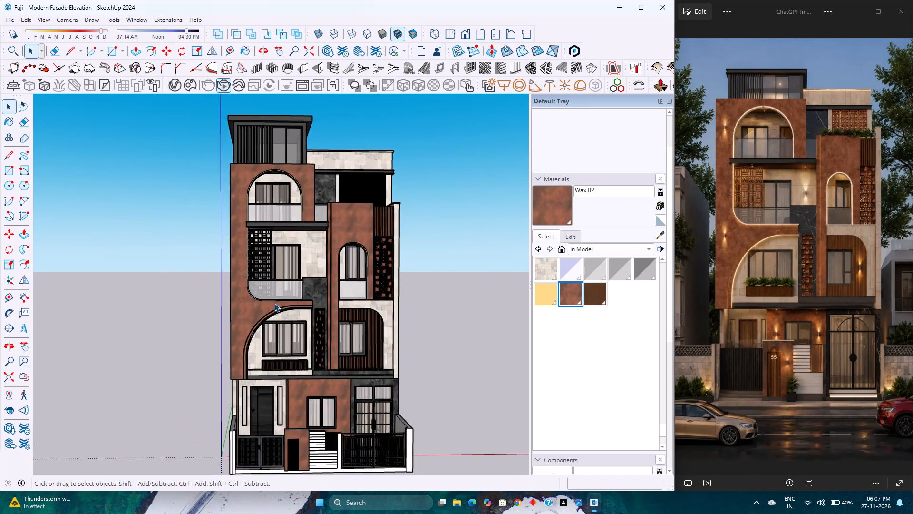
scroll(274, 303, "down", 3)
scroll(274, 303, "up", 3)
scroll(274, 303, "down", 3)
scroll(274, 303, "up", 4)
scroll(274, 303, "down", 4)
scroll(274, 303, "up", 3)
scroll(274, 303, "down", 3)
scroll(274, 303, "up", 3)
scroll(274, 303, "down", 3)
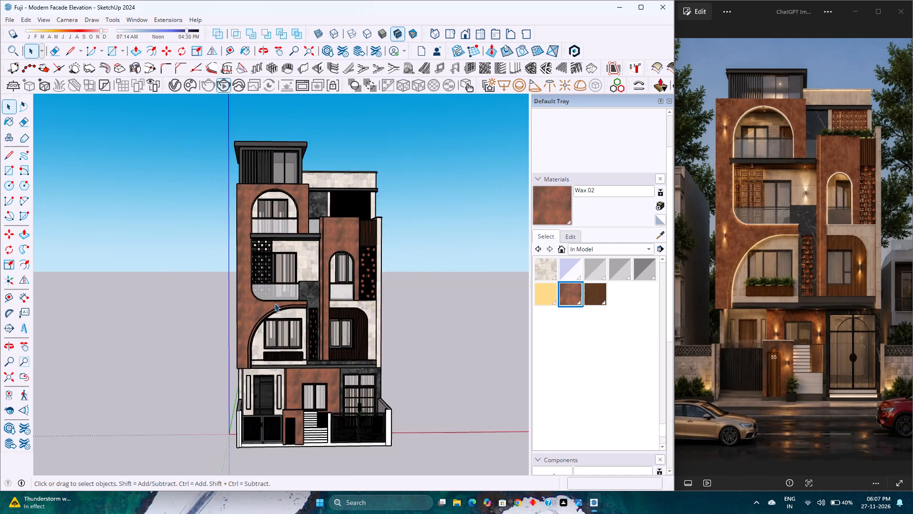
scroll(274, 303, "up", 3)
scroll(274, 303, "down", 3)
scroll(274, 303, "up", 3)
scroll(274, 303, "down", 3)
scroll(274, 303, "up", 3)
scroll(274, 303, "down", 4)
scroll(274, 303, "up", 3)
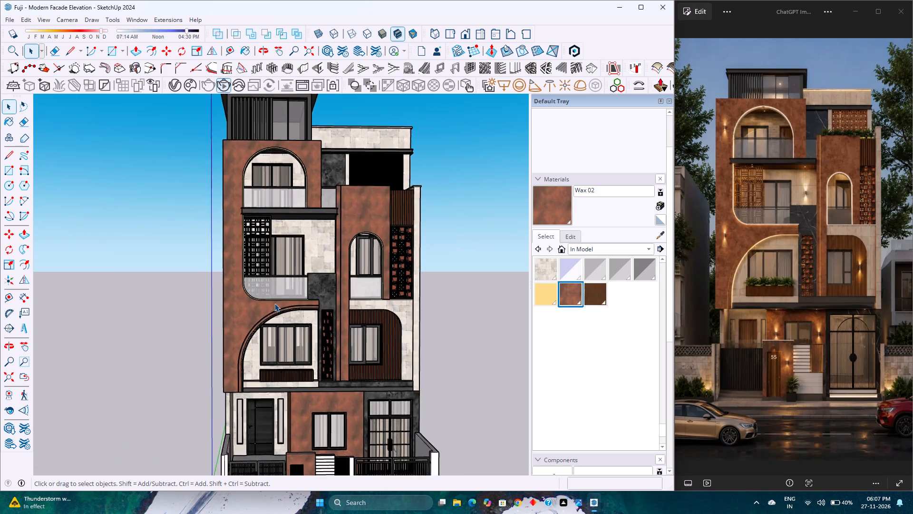
Examine the whole front elevation, from the rooftop canopy down to the entrance steps and boundary gates.
scroll(274, 303, "down", 3)
scroll(274, 303, "up", 3)
scroll(274, 303, "down", 3)
scroll(274, 303, "up", 4)
scroll(274, 303, "down", 4)
scroll(274, 303, "up", 3)
scroll(274, 303, "down", 3)
scroll(274, 303, "up", 3)
scroll(274, 303, "down", 3)
scroll(274, 303, "up", 3)
scroll(274, 303, "down", 1)
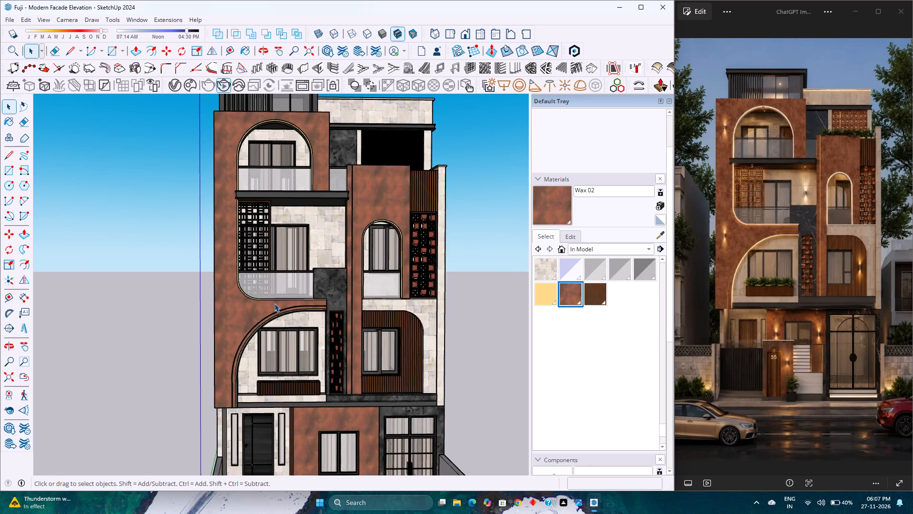
scroll(274, 303, "down", 2)
scroll(274, 303, "up", 3)
scroll(274, 303, "down", 4)
scroll(274, 303, "up", 4)
scroll(274, 303, "down", 4)
scroll(274, 303, "up", 4)
scroll(274, 303, "down", 4)
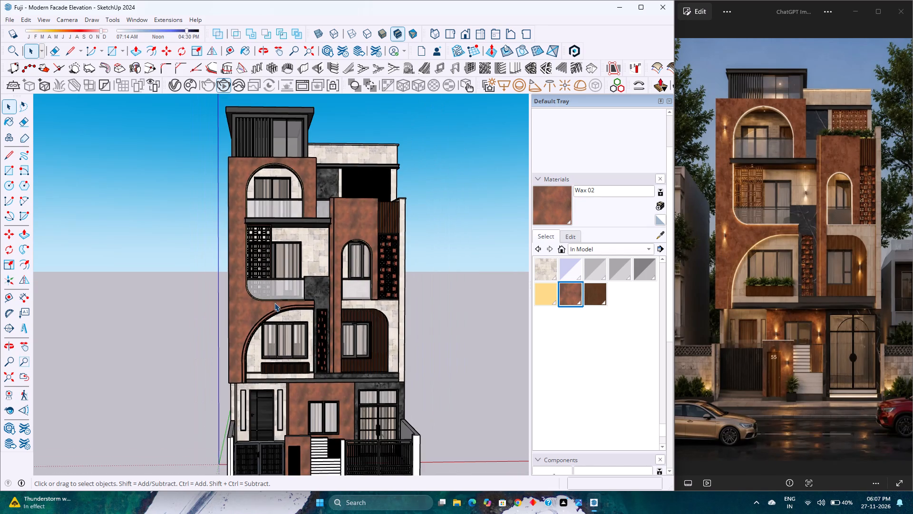
scroll(274, 303, "down", 4)
scroll(274, 303, "up", 4)
scroll(274, 303, "down", 8)
scroll(274, 303, "up", 4)
scroll(274, 303, "down", 4)
scroll(274, 303, "up", 4)
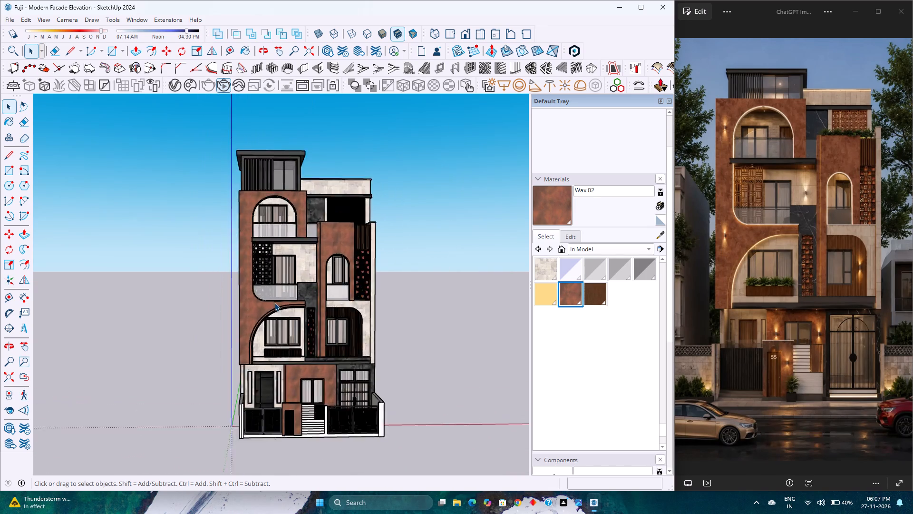
scroll(274, 303, "down", 4)
scroll(274, 303, "up", 4)
scroll(274, 303, "down", 5)
scroll(274, 303, "up", 5)
scroll(274, 303, "down", 5)
scroll(274, 303, "up", 5)
scroll(274, 303, "down", 5)
scroll(274, 303, "up", 5)
scroll(274, 303, "down", 5)
scroll(274, 303, "up", 4)
scroll(274, 303, "down", 3)
scroll(274, 303, "up", 3)
scroll(274, 303, "down", 4)
scroll(274, 303, "up", 4)
scroll(274, 303, "down", 4)
scroll(274, 303, "up", 4)
scroll(274, 303, "down", 4)
scroll(274, 303, "up", 4)
scroll(274, 303, "down", 4)
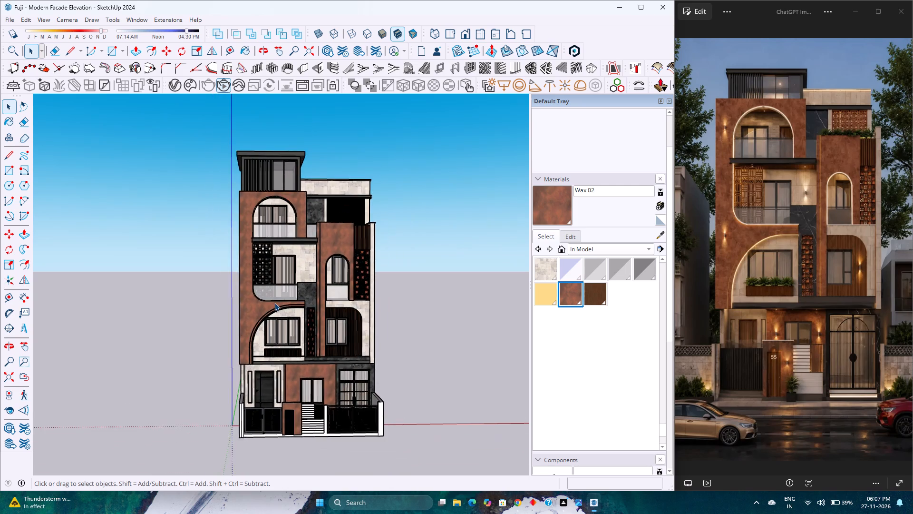
scroll(274, 303, "up", 3)
scroll(274, 303, "down", 3)
scroll(274, 303, "up", 3)
scroll(274, 303, "down", 3)
scroll(274, 303, "up", 3)
scroll(274, 303, "down", 3)
scroll(274, 303, "up", 3)
scroll(274, 303, "down", 4)
scroll(274, 303, "up", 4)
scroll(274, 303, "down", 3)
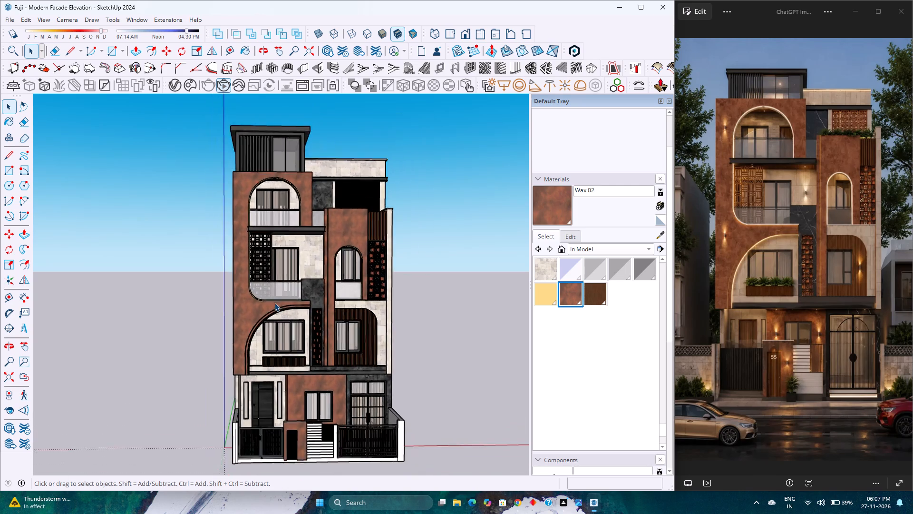
scroll(274, 303, "up", 3)
scroll(274, 303, "down", 4)
scroll(274, 303, "up", 4)
scroll(274, 303, "down", 4)
scroll(274, 303, "up", 4)
scroll(274, 303, "down", 4)
scroll(274, 303, "up", 4)
scroll(274, 302, "down", 5)
scroll(274, 302, "up", 4)
scroll(274, 302, "down", 3)
scroll(274, 302, "up", 3)
scroll(274, 302, "down", 3)
scroll(274, 302, "up", 3)
scroll(274, 302, "down", 3)
scroll(274, 302, "up", 2)
scroll(274, 302, "down", 2)
scroll(274, 302, "up", 2)
scroll(274, 302, "down", 3)
scroll(274, 302, "up", 3)
scroll(274, 302, "down", 2)
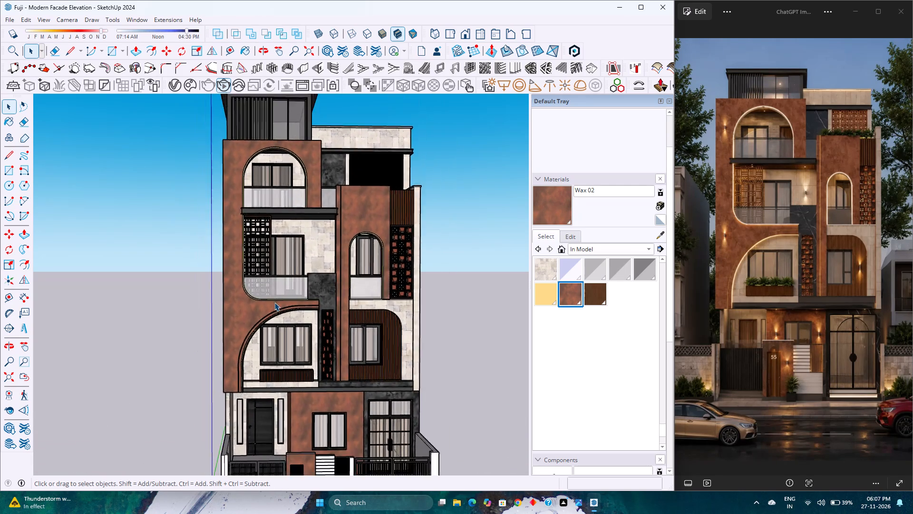
Examine the middle floors up close, around the curved balcony edge, lattice screens, stone cladding, dark stone column and arched window surrounds.
scroll(274, 302, "up", 2)
scroll(274, 302, "down", 3)
scroll(274, 302, "up", 3)
scroll(274, 302, "down", 3)
scroll(274, 302, "up", 3)
scroll(274, 302, "down", 2)
scroll(274, 302, "up", 2)
scroll(274, 302, "down", 3)
scroll(274, 302, "up", 3)
scroll(274, 302, "down", 3)
scroll(274, 302, "up", 3)
scroll(274, 302, "down", 3)
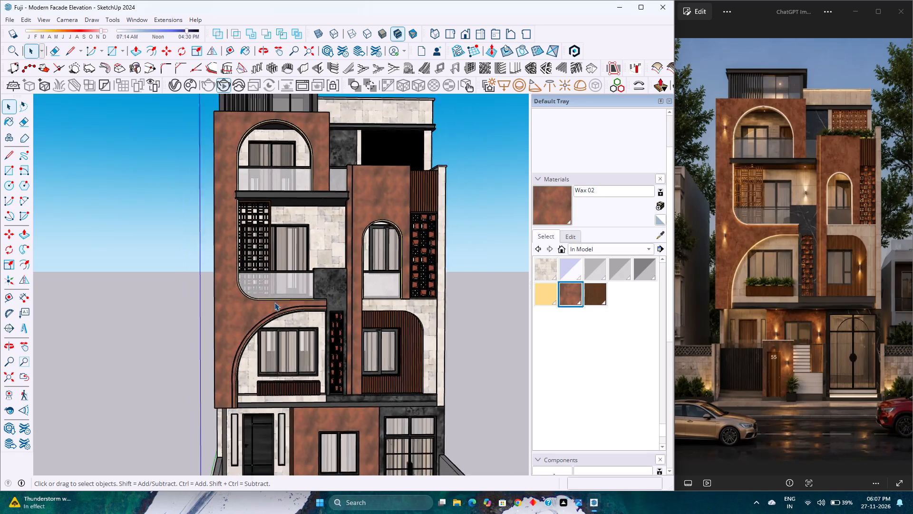
scroll(274, 302, "up", 3)
scroll(274, 302, "down", 3)
scroll(274, 302, "up", 3)
scroll(274, 302, "down", 1)
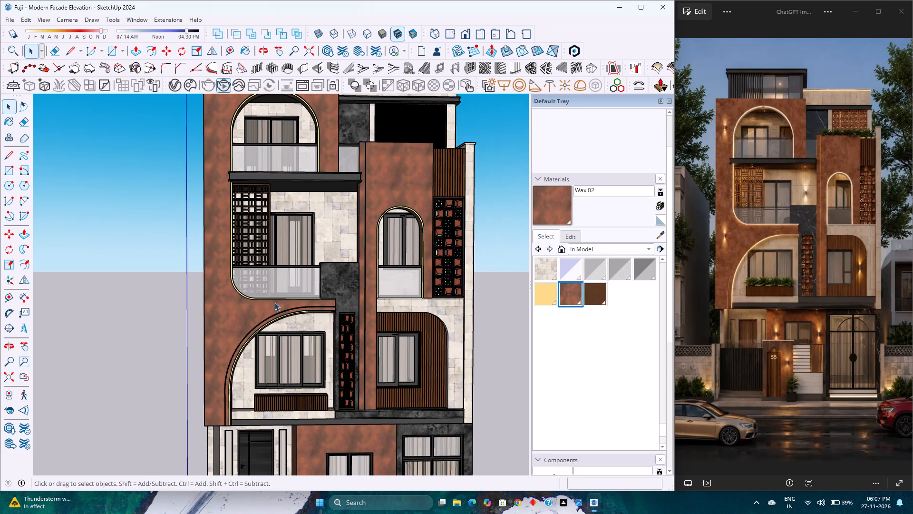
scroll(274, 302, "down", 2)
scroll(274, 302, "up", 3)
scroll(274, 302, "down", 2)
scroll(274, 302, "up", 2)
scroll(274, 302, "down", 3)
scroll(274, 302, "up", 2)
scroll(274, 302, "down", 2)
scroll(274, 302, "up", 2)
scroll(274, 302, "down", 2)
scroll(274, 302, "up", 2)
scroll(274, 302, "down", 2)
scroll(274, 302, "up", 3)
scroll(274, 302, "down", 4)
scroll(274, 302, "up", 4)
scroll(274, 302, "down", 2)
scroll(274, 302, "up", 4)
scroll(274, 302, "down", 1)
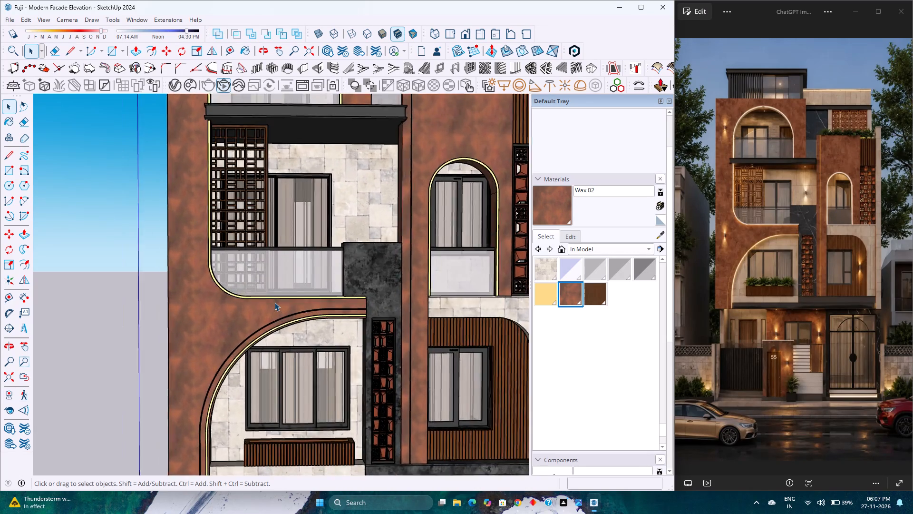
scroll(274, 302, "down", 2)
scroll(274, 302, "up", 3)
scroll(274, 302, "down", 3)
scroll(273, 302, "up", 3)
scroll(273, 302, "down", 3)
scroll(273, 302, "up", 3)
scroll(273, 302, "down", 3)
scroll(273, 302, "up", 3)
scroll(273, 302, "down", 3)
scroll(273, 302, "up", 3)
scroll(273, 302, "down", 3)
scroll(273, 302, "up", 3)
scroll(273, 302, "down", 2)
scroll(273, 302, "up", 2)
scroll(273, 302, "down", 3)
scroll(273, 302, "up", 2)
scroll(272, 303, "down", 4)
scroll(272, 303, "up", 4)
scroll(272, 303, "down", 4)
scroll(272, 303, "up", 4)
scroll(272, 303, "down", 4)
scroll(272, 303, "up", 4)
scroll(272, 303, "down", 2)
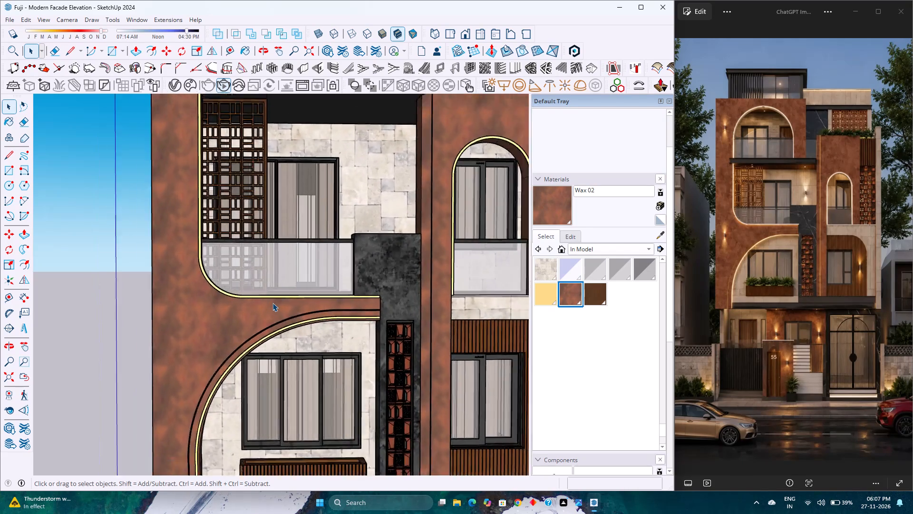
scroll(272, 303, "down", 2)
scroll(272, 303, "up", 4)
scroll(272, 303, "down", 4)
scroll(272, 303, "up", 3)
scroll(272, 303, "down", 3)
scroll(272, 303, "up", 3)
scroll(272, 303, "down", 3)
scroll(272, 303, "up", 3)
scroll(272, 303, "down", 3)
scroll(272, 303, "up", 3)
scroll(272, 303, "down", 3)
scroll(272, 303, "up", 3)
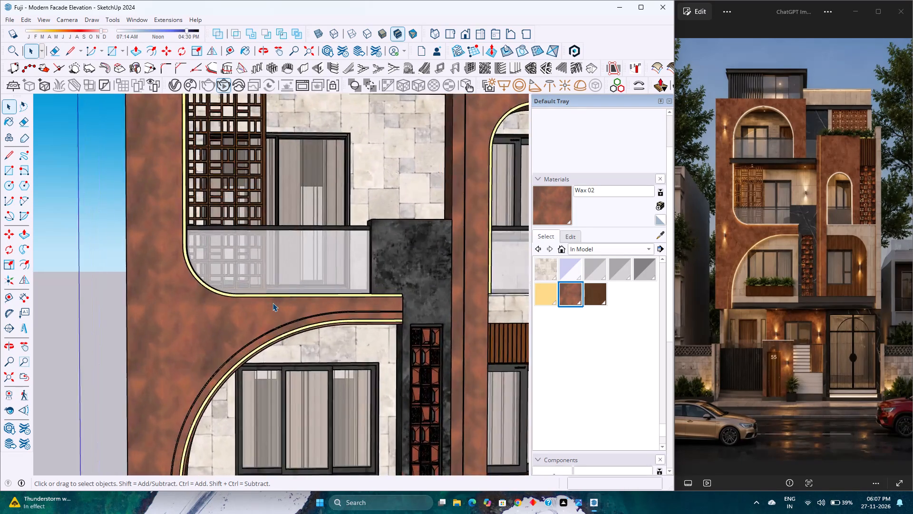
scroll(272, 303, "down", 13)
scroll(272, 303, "up", 3)
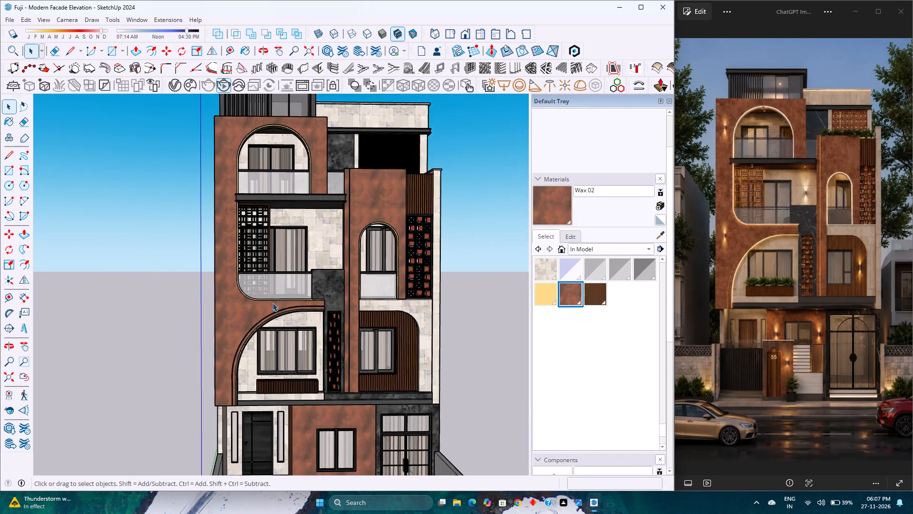
Examine the front elevation from the rooftop canopy down to the ground-floor entrance and boundary gates.
scroll(272, 303, "down", 3)
scroll(272, 303, "up", 3)
scroll(272, 303, "down", 2)
scroll(272, 303, "up", 2)
scroll(272, 303, "down", 2)
scroll(272, 303, "up", 2)
scroll(272, 303, "down", 2)
scroll(272, 303, "up", 2)
scroll(272, 303, "down", 2)
scroll(272, 303, "up", 2)
scroll(272, 303, "down", 2)
scroll(272, 303, "up", 2)
scroll(272, 303, "down", 3)
scroll(272, 304, "up", 3)
scroll(272, 304, "down", 5)
scroll(272, 304, "up", 2)
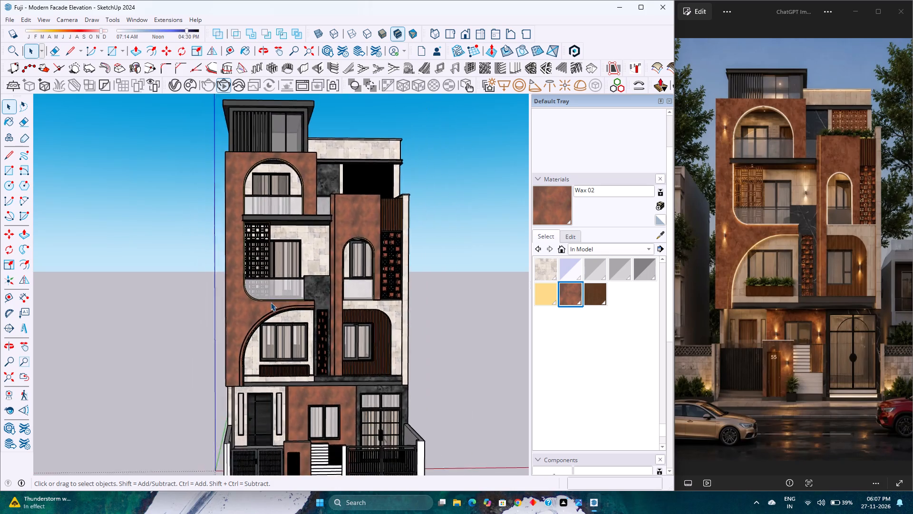
scroll(271, 302, "up", 2)
scroll(270, 302, "down", 3)
scroll(266, 319, "up", 3)
scroll(261, 331, "down", 4)
scroll(261, 331, "up", 4)
scroll(268, 321, "down", 4)
scroll(268, 321, "up", 4)
scroll(270, 316, "down", 4)
scroll(276, 296, "up", 3)
scroll(276, 296, "down", 2)
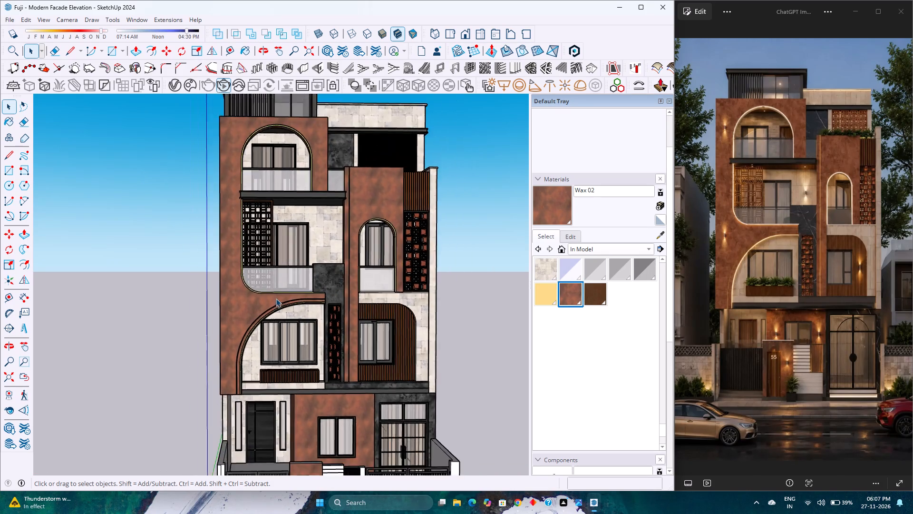
scroll(276, 300, "up", 3)
scroll(273, 306, "down", 4)
scroll(273, 306, "up", 3)
scroll(273, 306, "down", 4)
scroll(273, 306, "up", 4)
scroll(273, 306, "down", 4)
scroll(273, 306, "up", 4)
scroll(273, 306, "down", 3)
Examine the middle floors frontally, around the lattice screens, arched window, stone cladding, dark stone column and wood-slatted panels.
scroll(273, 306, "up", 3)
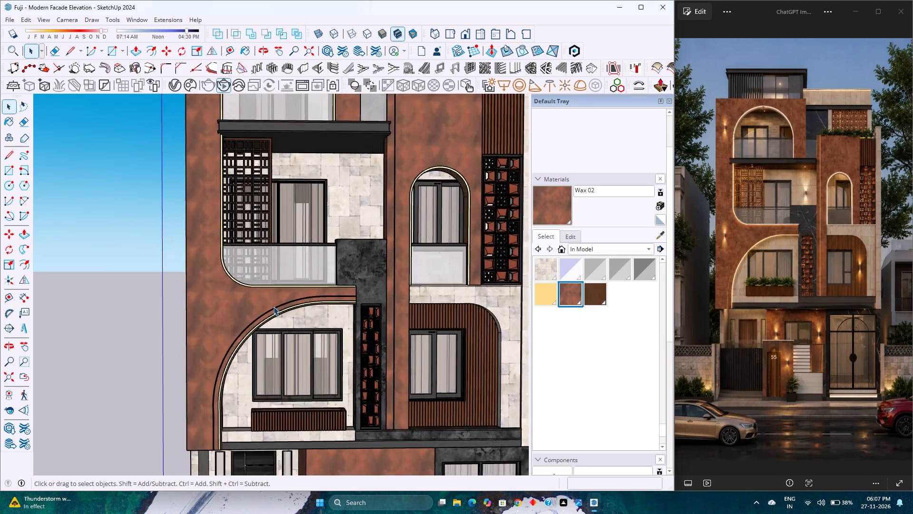
scroll(273, 306, "down", 3)
scroll(273, 306, "up", 3)
scroll(272, 309, "down", 3)
scroll(272, 310, "up", 3)
scroll(272, 308, "down", 3)
scroll(272, 308, "up", 3)
scroll(272, 308, "down", 2)
scroll(272, 309, "up", 3)
scroll(272, 309, "down", 3)
scroll(272, 309, "up", 3)
scroll(272, 309, "down", 3)
scroll(272, 309, "up", 2)
scroll(272, 309, "down", 4)
scroll(272, 309, "up", 3)
scroll(272, 309, "down", 3)
scroll(272, 309, "up", 3)
scroll(272, 309, "down", 6)
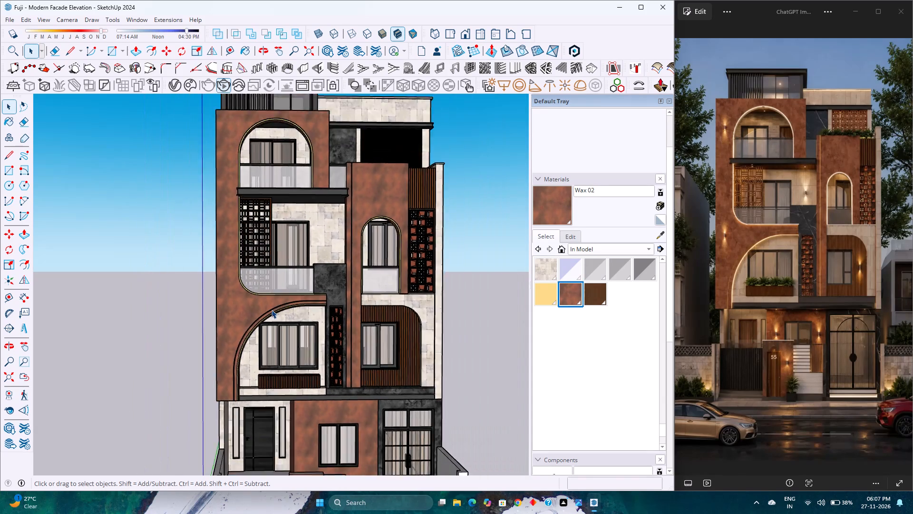
scroll(272, 310, "up", 3)
scroll(272, 310, "down", 4)
scroll(272, 310, "up", 3)
scroll(272, 310, "down", 3)
scroll(271, 310, "up", 3)
scroll(271, 310, "down", 3)
scroll(271, 310, "up", 3)
scroll(271, 310, "down", 3)
scroll(271, 310, "up", 3)
scroll(271, 310, "down", 1)
scroll(269, 313, "up", 3)
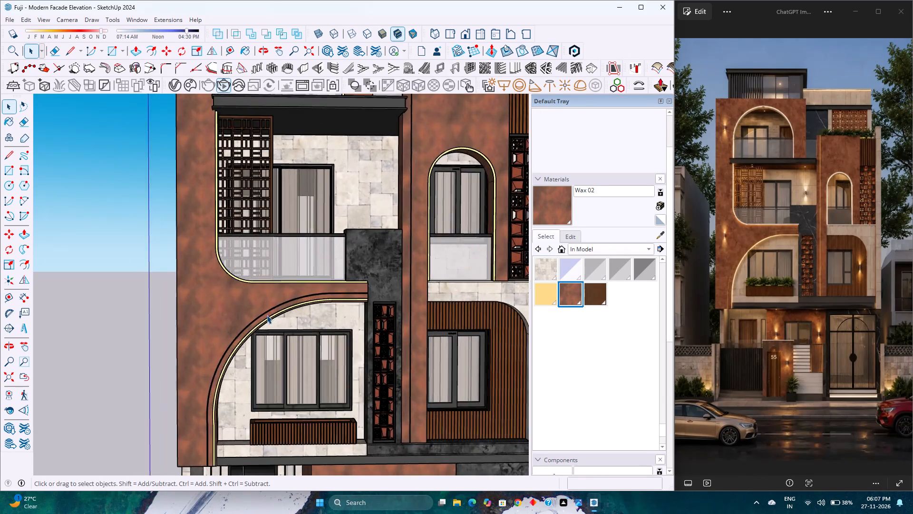
scroll(267, 315, "down", 2)
scroll(267, 315, "up", 2)
scroll(267, 315, "down", 3)
scroll(267, 315, "up", 4)
scroll(267, 315, "down", 5)
scroll(267, 315, "up", 4)
scroll(267, 315, "down", 4)
scroll(267, 315, "up", 4)
scroll(267, 315, "down", 4)
scroll(267, 315, "up", 4)
scroll(267, 315, "down", 4)
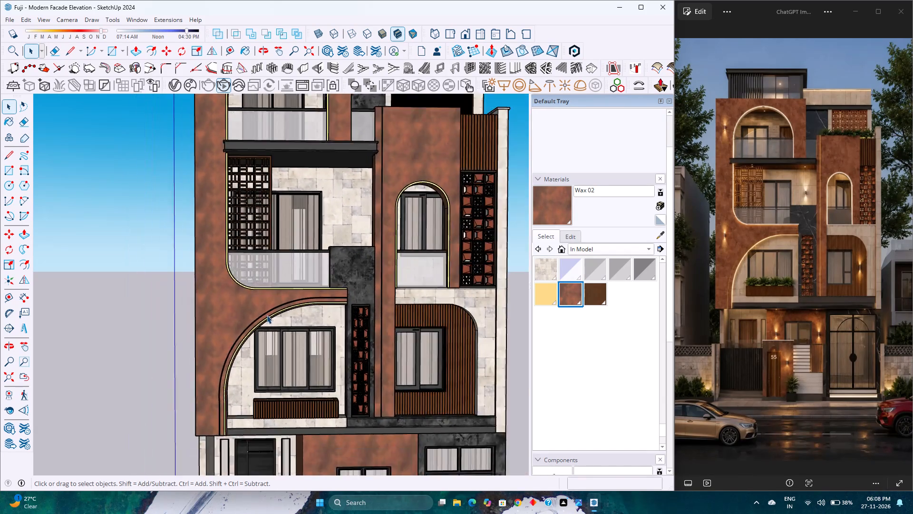
scroll(267, 315, "up", 3)
scroll(267, 315, "down", 3)
scroll(267, 315, "up", 3)
scroll(267, 315, "down", 3)
scroll(267, 315, "up", 3)
scroll(267, 315, "down", 3)
scroll(267, 315, "up", 3)
scroll(267, 315, "down", 3)
scroll(267, 315, "up", 3)
scroll(267, 315, "down", 3)
scroll(267, 315, "up", 3)
scroll(267, 315, "down", 3)
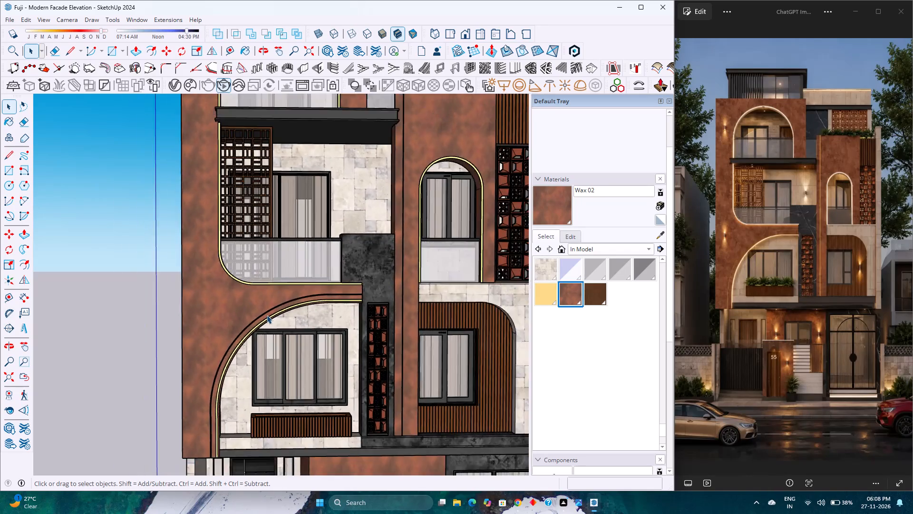
scroll(267, 315, "up", 3)
scroll(267, 315, "down", 4)
scroll(267, 315, "up", 4)
scroll(267, 315, "down", 4)
scroll(267, 315, "up", 3)
scroll(267, 315, "down", 3)
scroll(267, 315, "up", 4)
scroll(267, 315, "down", 4)
scroll(267, 315, "up", 4)
scroll(267, 315, "down", 4)
scroll(267, 315, "up", 4)
scroll(267, 315, "down", 2)
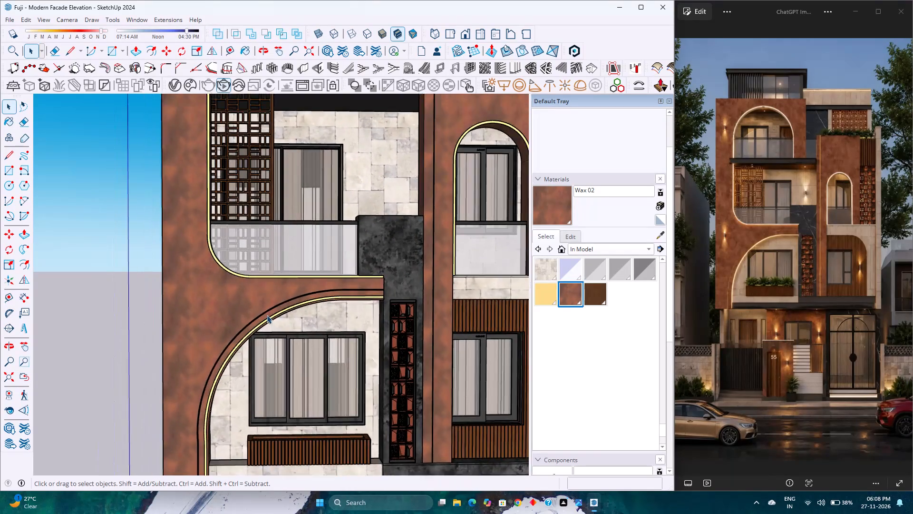
scroll(267, 315, "up", 2)
scroll(265, 316, "down", 3)
scroll(264, 317, "up", 3)
scroll(264, 317, "down", 6)
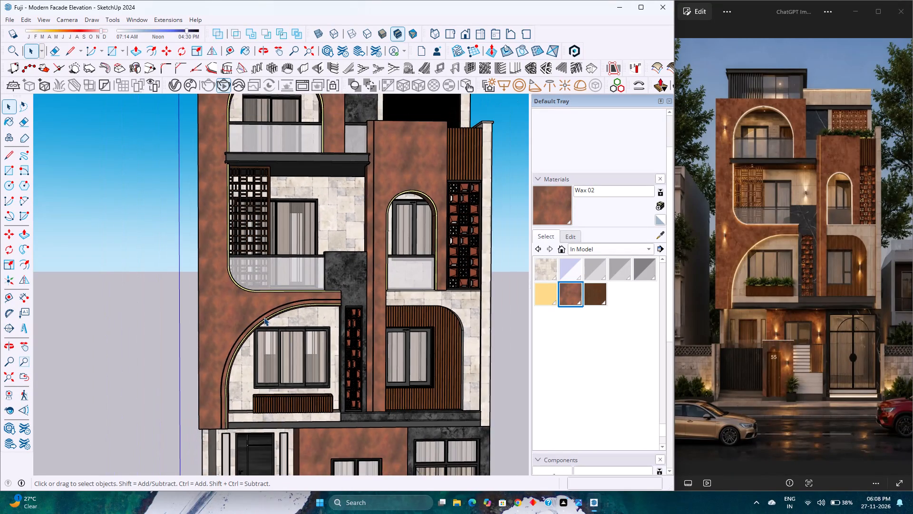
scroll(264, 317, "up", 3)
scroll(264, 317, "down", 3)
scroll(264, 317, "up", 4)
scroll(264, 317, "down", 5)
scroll(264, 317, "up", 3)
scroll(264, 317, "down", 3)
scroll(264, 317, "up", 3)
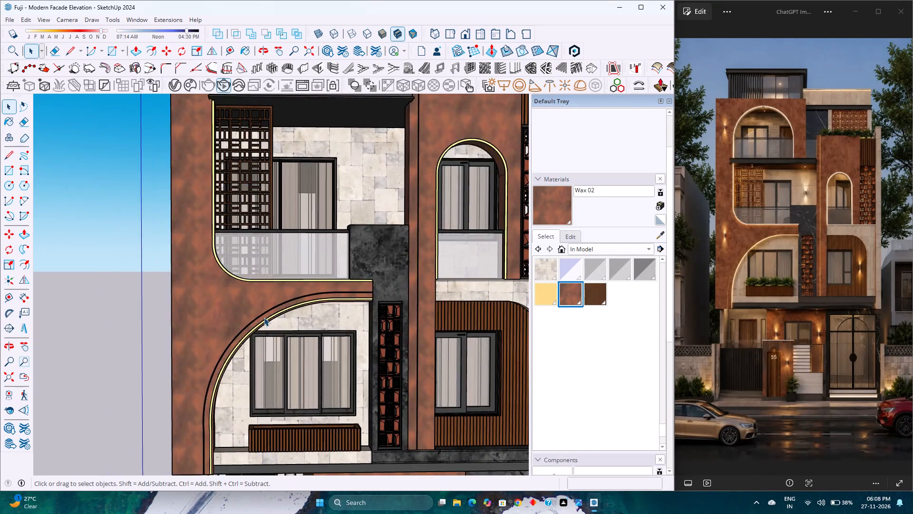
Examine the curved balcony edge and the arched surround of the three-panel window below it up close.
scroll(264, 317, "down", 2)
scroll(264, 317, "up", 2)
scroll(264, 317, "down", 2)
scroll(264, 317, "up", 3)
scroll(264, 317, "down", 3)
scroll(264, 317, "up", 3)
scroll(264, 317, "down", 3)
scroll(264, 317, "up", 4)
scroll(264, 317, "down", 3)
scroll(264, 317, "up", 2)
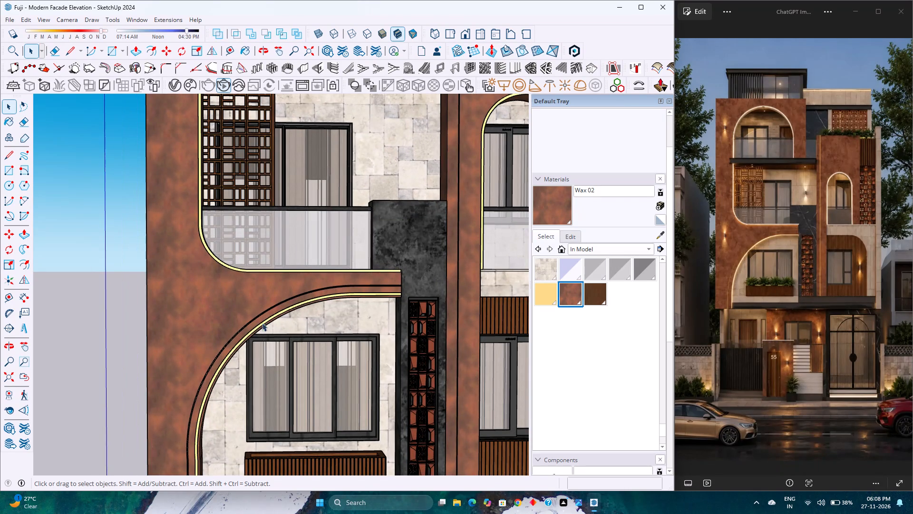
scroll(257, 339, "down", 4)
scroll(257, 339, "up", 4)
scroll(257, 339, "down", 3)
scroll(257, 339, "up", 3)
scroll(257, 339, "down", 4)
scroll(257, 339, "up", 5)
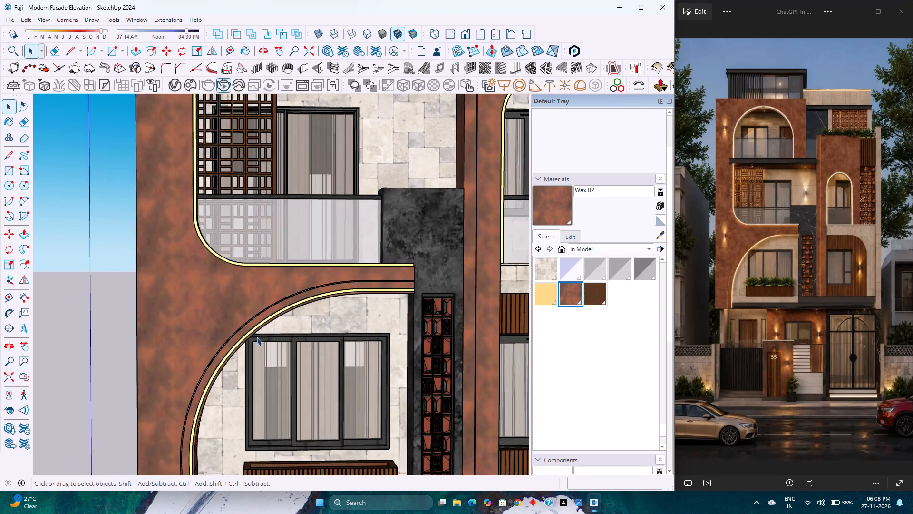
scroll(257, 337, "down", 5)
scroll(257, 337, "up", 5)
scroll(257, 335, "down", 4)
scroll(257, 336, "up", 4)
scroll(257, 336, "down", 5)
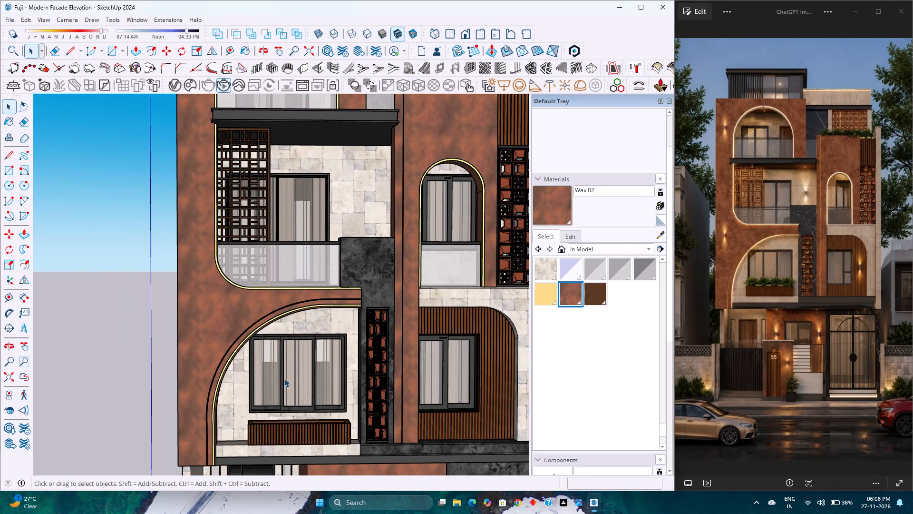
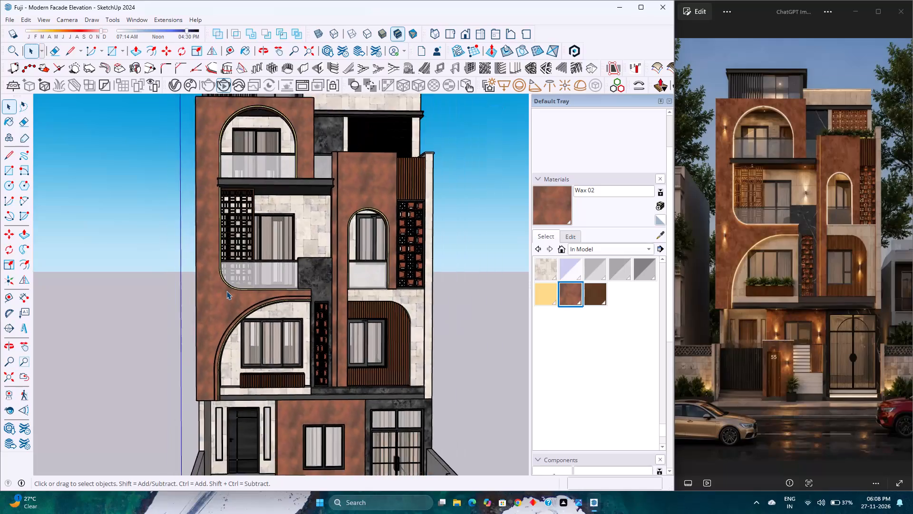
Examine the front elevation from the arched upper balcony down to the ledge above the ground floor.
scroll(226, 291, "up", 3)
scroll(226, 291, "down", 3)
scroll(226, 291, "up", 3)
scroll(226, 291, "down", 3)
scroll(226, 291, "up", 4)
scroll(226, 291, "down", 3)
scroll(226, 291, "up", 5)
scroll(225, 291, "down", 5)
scroll(225, 291, "up", 3)
scroll(225, 291, "down", 4)
scroll(225, 291, "up", 4)
scroll(225, 291, "down", 4)
scroll(225, 291, "up", 1)
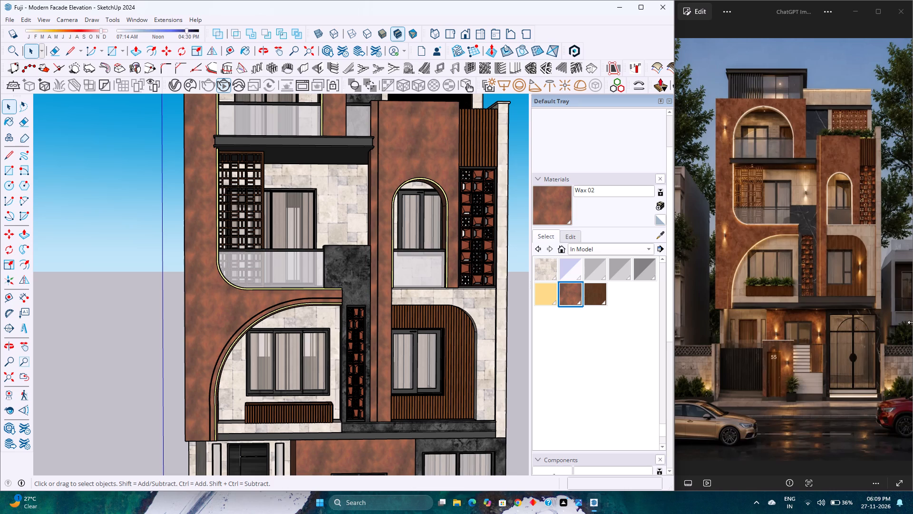
scroll(474, 290, "down", 3)
scroll(452, 292, "up", 4)
scroll(450, 290, "down", 3)
scroll(452, 290, "up", 4)
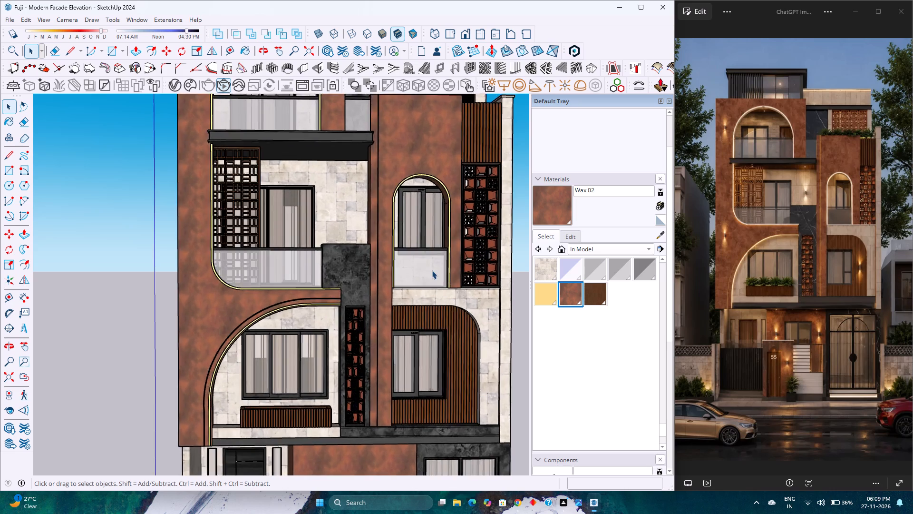
scroll(432, 270, "down", 1)
scroll(430, 271, "up", 4)
scroll(411, 266, "down", 4)
scroll(393, 264, "up", 4)
scroll(392, 264, "down", 2)
scroll(384, 284, "up", 2)
scroll(380, 305, "down", 3)
scroll(380, 303, "up", 3)
scroll(380, 303, "down", 4)
scroll(380, 303, "up", 4)
scroll(380, 302, "down", 4)
scroll(380, 302, "up", 2)
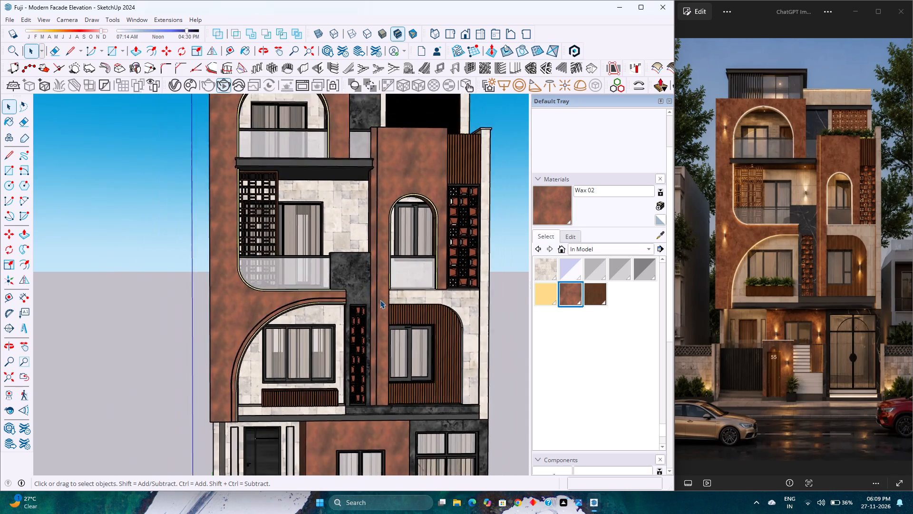
Examine the middle floors frontally, around the lattice screens, glass balcony, narrow arched window and wood-slatted panel.
scroll(380, 300, "up", 2)
scroll(380, 300, "down", 4)
scroll(380, 300, "up", 4)
scroll(380, 300, "down", 4)
scroll(380, 300, "up", 4)
scroll(380, 300, "down", 3)
scroll(380, 300, "up", 3)
scroll(380, 300, "down", 3)
scroll(380, 300, "up", 3)
scroll(380, 300, "down", 2)
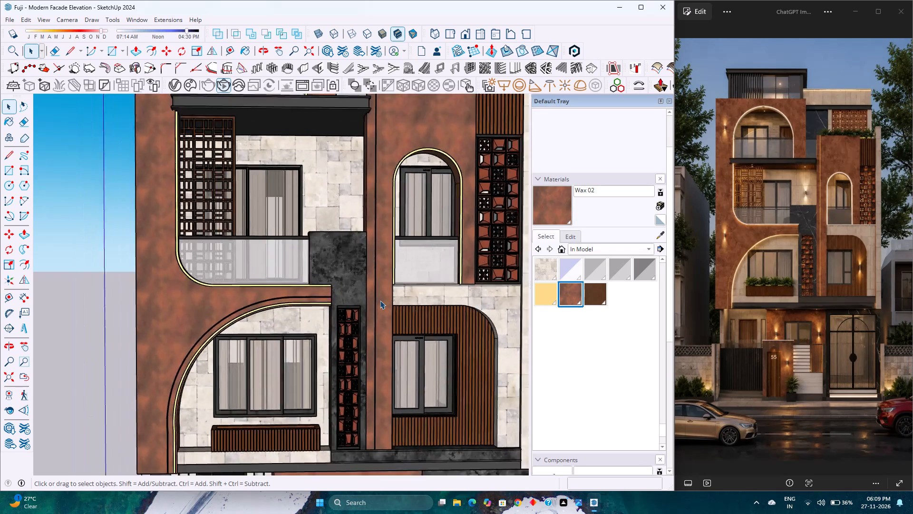
scroll(380, 300, "down", 1)
scroll(380, 300, "up", 3)
scroll(380, 300, "down", 4)
scroll(380, 300, "up", 4)
scroll(380, 300, "down", 4)
scroll(380, 300, "up", 4)
scroll(380, 300, "down", 4)
scroll(380, 300, "up", 3)
scroll(380, 300, "down", 4)
scroll(380, 300, "up", 4)
scroll(380, 300, "down", 4)
scroll(380, 300, "up", 3)
scroll(380, 300, "down", 3)
scroll(380, 300, "up", 4)
scroll(380, 300, "down", 4)
scroll(380, 300, "up", 3)
scroll(380, 300, "down", 3)
scroll(380, 300, "up", 4)
scroll(380, 300, "down", 5)
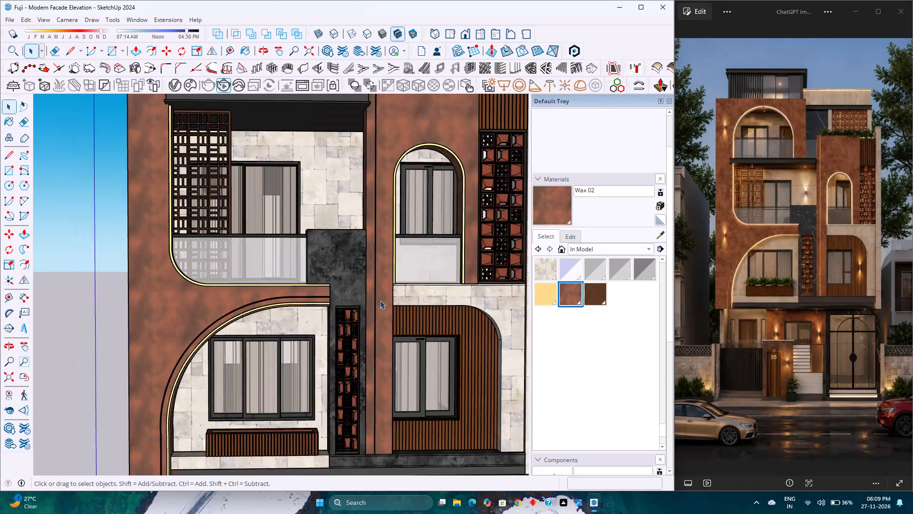
scroll(380, 301, "up", 3)
scroll(380, 301, "down", 4)
scroll(380, 301, "up", 3)
scroll(380, 301, "down", 4)
scroll(380, 301, "up", 3)
scroll(380, 301, "down", 1)
scroll(380, 301, "up", 1)
scroll(380, 301, "down", 1)
scroll(380, 301, "up", 3)
scroll(380, 301, "down", 3)
scroll(380, 301, "up", 3)
scroll(380, 301, "down", 3)
scroll(380, 302, "up", 2)
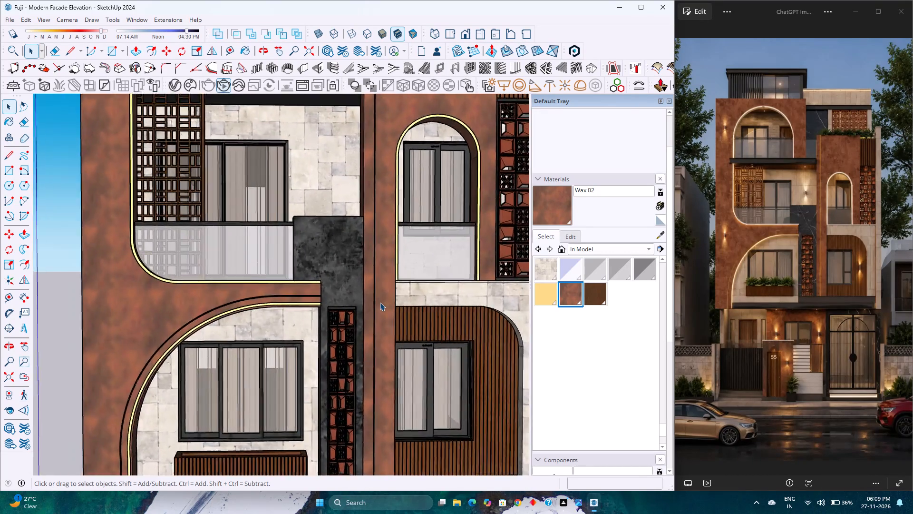
Examine the dark stone column, its terracotta lattice insert and the adjoining rust-textured vertical band up close.
scroll(380, 302, "up", 2)
scroll(380, 302, "down", 5)
scroll(380, 303, "up", 4)
scroll(380, 303, "down", 3)
scroll(380, 303, "up", 3)
scroll(380, 303, "down", 1)
scroll(380, 303, "up", 1)
scroll(380, 303, "down", 2)
scroll(380, 303, "up", 1)
scroll(380, 303, "down", 1)
scroll(380, 303, "up", 2)
scroll(380, 303, "down", 4)
scroll(380, 303, "up", 4)
scroll(380, 303, "down", 4)
scroll(380, 303, "up", 5)
scroll(380, 303, "down", 2)
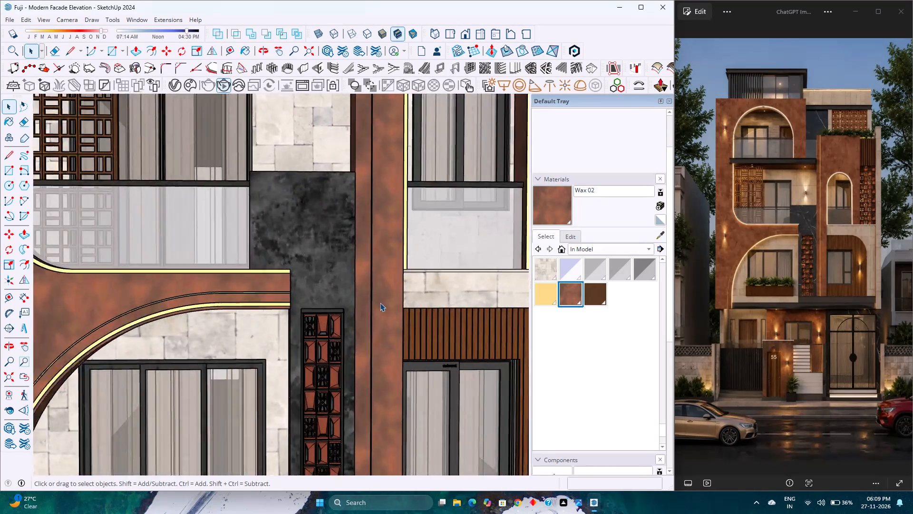
scroll(380, 303, "down", 3)
scroll(380, 303, "up", 3)
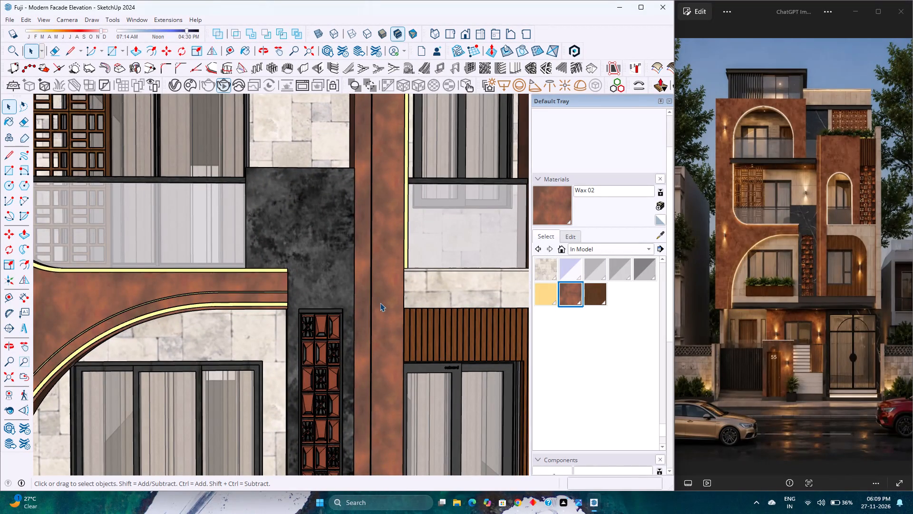
scroll(380, 303, "down", 3)
scroll(380, 303, "up", 4)
scroll(380, 303, "down", 4)
scroll(380, 303, "up", 3)
scroll(380, 303, "down", 3)
scroll(380, 303, "up", 3)
scroll(380, 303, "down", 3)
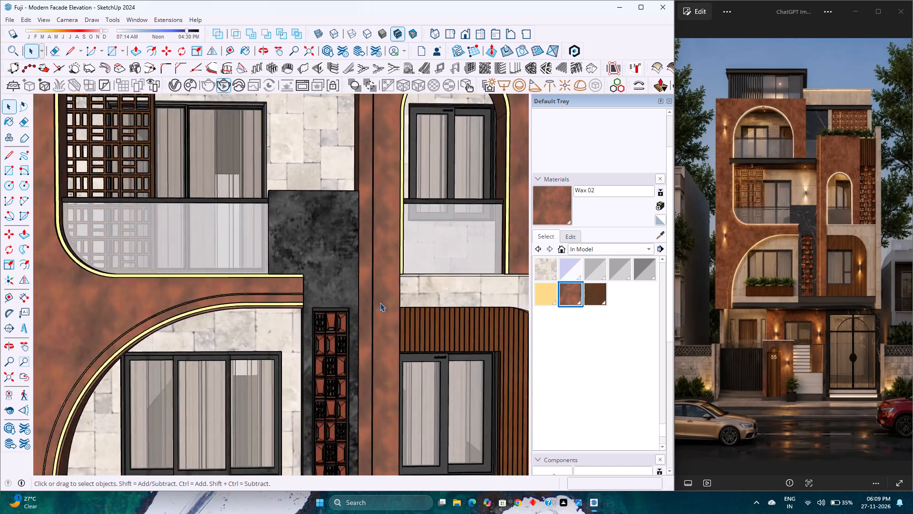
scroll(380, 303, "up", 3)
scroll(380, 303, "down", 3)
scroll(380, 303, "up", 3)
scroll(380, 303, "down", 3)
scroll(380, 303, "up", 3)
scroll(380, 303, "down", 3)
scroll(380, 303, "up", 3)
scroll(380, 303, "down", 3)
scroll(380, 303, "up", 3)
scroll(380, 303, "down", 3)
scroll(380, 303, "up", 3)
scroll(380, 303, "down", 3)
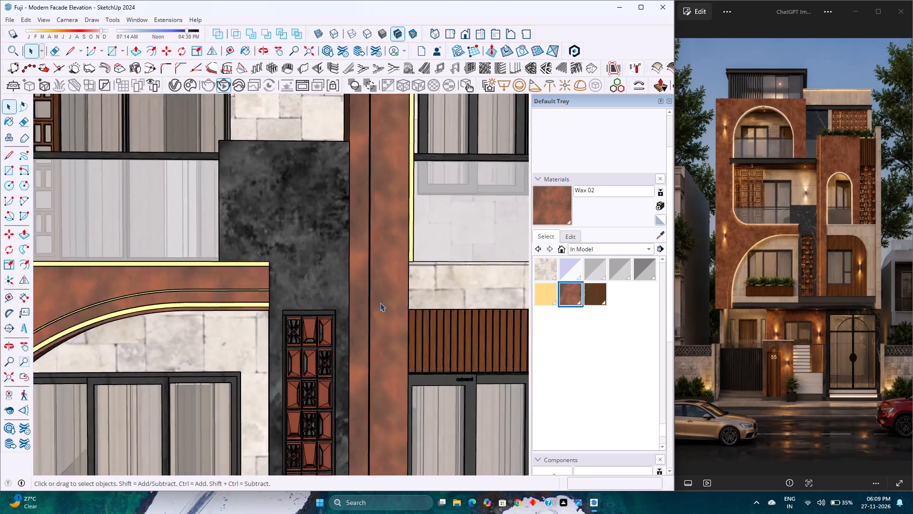
scroll(380, 303, "down", 1)
scroll(380, 303, "up", 4)
scroll(380, 303, "down", 4)
scroll(380, 303, "up", 4)
scroll(380, 303, "down", 4)
scroll(380, 303, "up", 3)
scroll(380, 303, "down", 3)
scroll(380, 303, "up", 3)
scroll(380, 303, "down", 3)
scroll(380, 303, "up", 4)
scroll(380, 303, "down", 4)
scroll(381, 303, "up", 4)
scroll(381, 302, "down", 4)
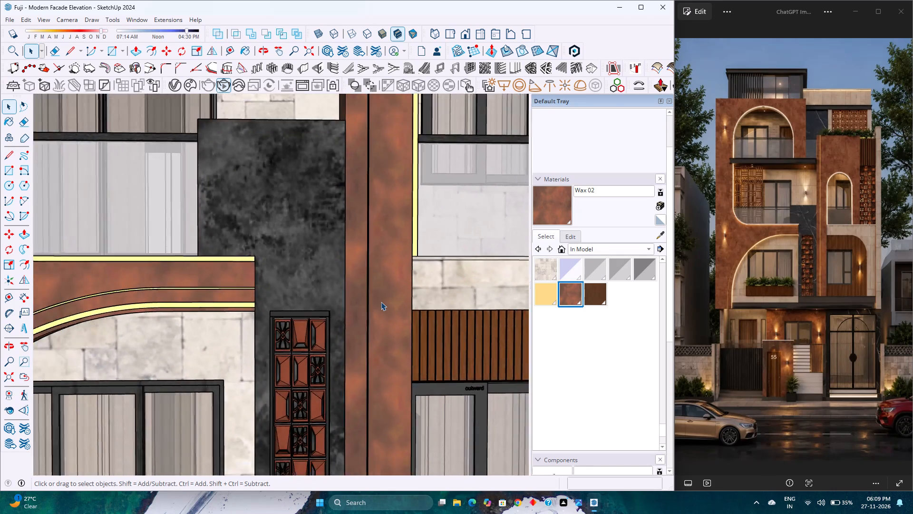
scroll(381, 302, "up", 3)
scroll(381, 302, "down", 3)
scroll(381, 302, "up", 3)
scroll(381, 302, "down", 1)
scroll(381, 302, "up", 2)
scroll(381, 302, "down", 4)
scroll(381, 302, "up", 3)
scroll(381, 302, "down", 3)
scroll(381, 302, "up", 3)
scroll(381, 302, "down", 3)
scroll(381, 302, "up", 3)
scroll(381, 302, "down", 3)
scroll(381, 302, "up", 3)
scroll(381, 302, "down", 4)
scroll(381, 302, "up", 2)
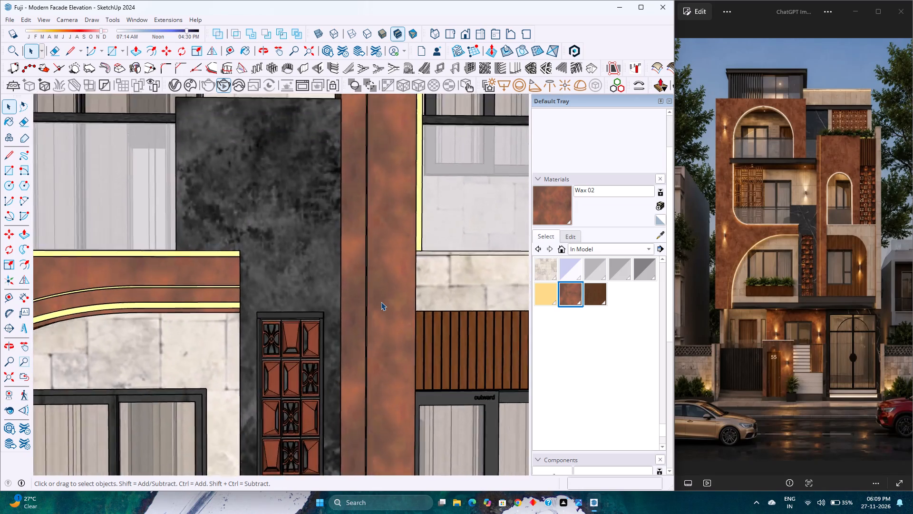
scroll(381, 302, "up", 2)
scroll(381, 302, "down", 4)
scroll(381, 302, "up", 3)
scroll(381, 302, "down", 10)
scroll(381, 302, "up", 3)
scroll(381, 302, "down", 4)
scroll(381, 302, "up", 3)
scroll(381, 302, "down", 3)
scroll(381, 302, "up", 3)
scroll(381, 302, "down", 3)
scroll(381, 302, "up", 4)
scroll(381, 302, "down", 4)
scroll(381, 302, "up", 4)
scroll(381, 302, "down", 5)
scroll(381, 302, "up", 1)
scroll(381, 302, "down", 4)
scroll(381, 302, "up", 3)
scroll(381, 302, "down", 3)
scroll(381, 302, "up", 3)
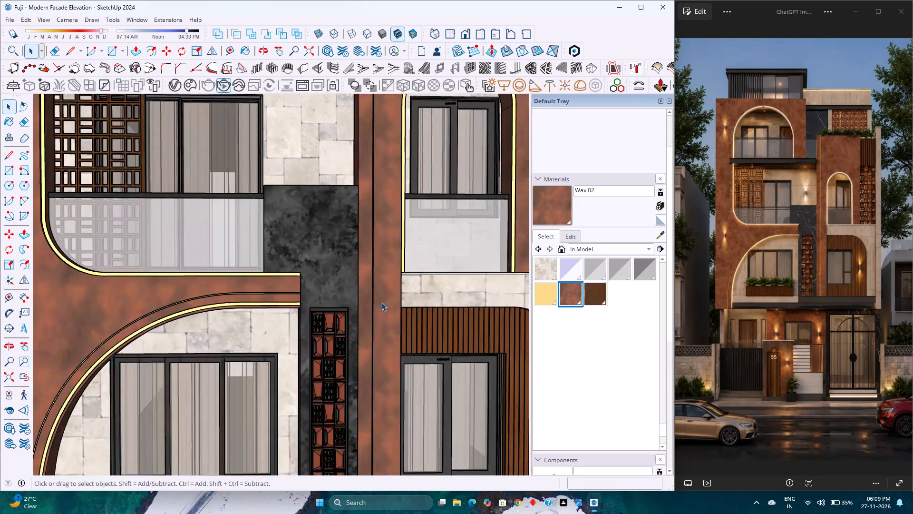
Examine the middle floors around the dark stone column, from the lattice-screened balcony to the wood-slatted window panel.
scroll(381, 302, "down", 2)
scroll(381, 302, "up", 2)
scroll(381, 302, "down", 3)
scroll(381, 302, "up", 3)
scroll(381, 302, "down", 3)
scroll(381, 302, "up", 3)
scroll(381, 302, "down", 8)
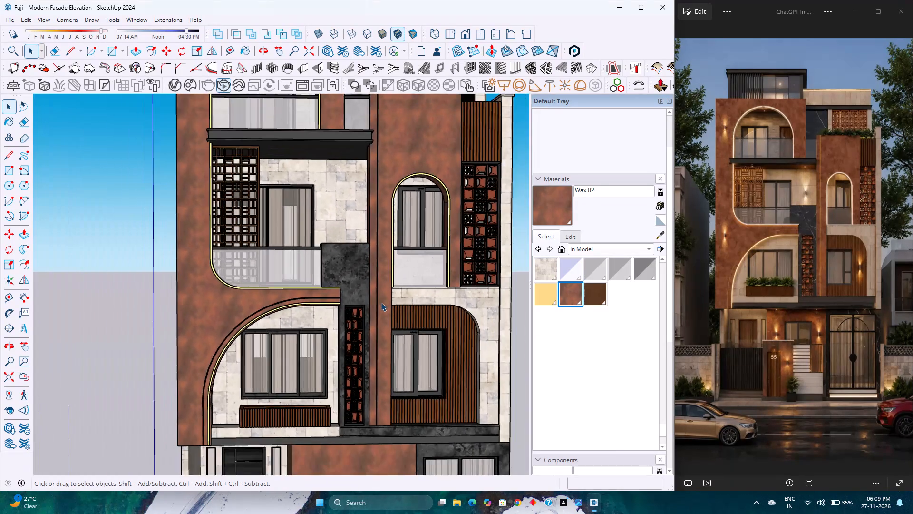
scroll(381, 303, "up", 2)
scroll(381, 303, "down", 6)
Examine the whole building from an oblique angle, including its side wall, front gates and upper floors.
middle_click_drag(395, 306, 308, 313)
middle_click(308, 313)
scroll(308, 313, "down", 6)
middle_click_drag(308, 312, 339, 308)
scroll(329, 306, "down", 3)
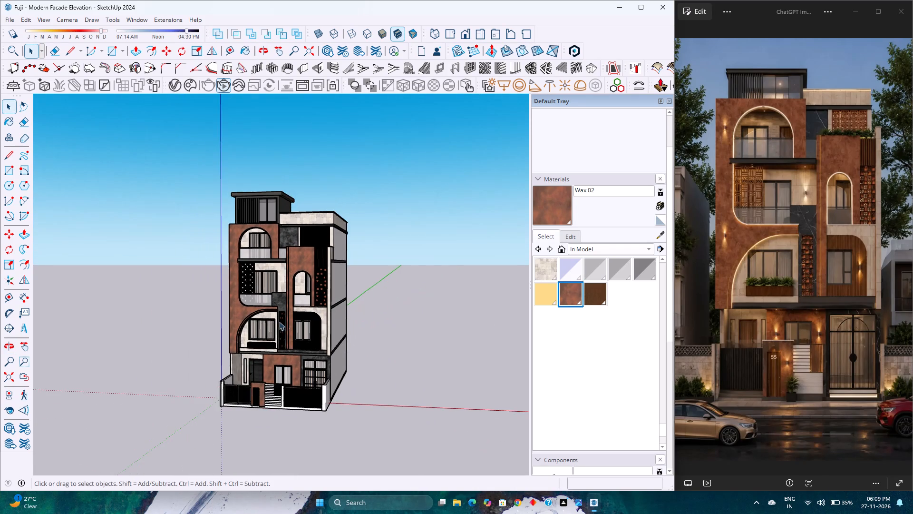
scroll(291, 319, "up", 2)
middle_click(291, 318)
middle_click_drag(291, 318, 313, 312)
scroll(293, 308, "up", 4)
scroll(293, 308, "down", 3)
scroll(293, 308, "up", 3)
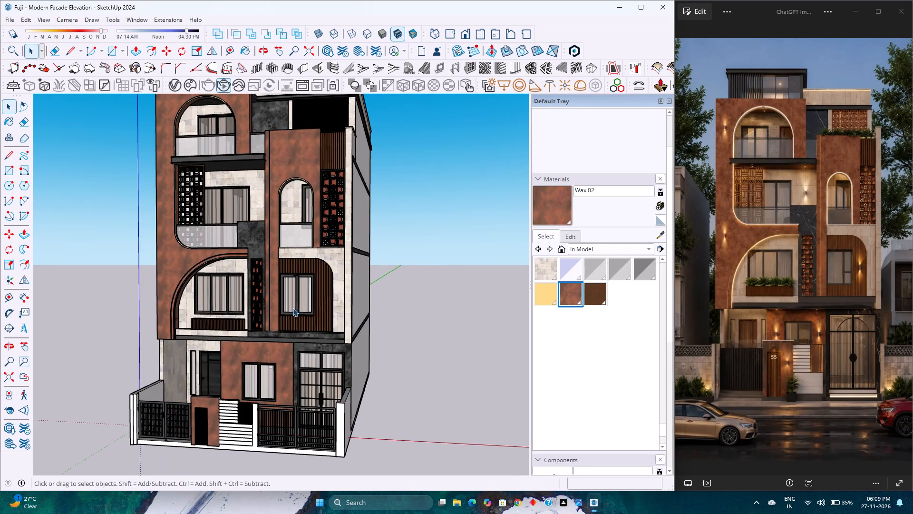
scroll(293, 308, "up", 3)
scroll(293, 308, "down", 4)
Examine the complete facade from a near-frontal view, from the rooftop room down to the boundary gates.
middle_click_drag(293, 308, 345, 315)
middle_click(346, 315)
scroll(350, 315, "down", 2)
scroll(350, 315, "up", 3)
scroll(350, 315, "down", 3)
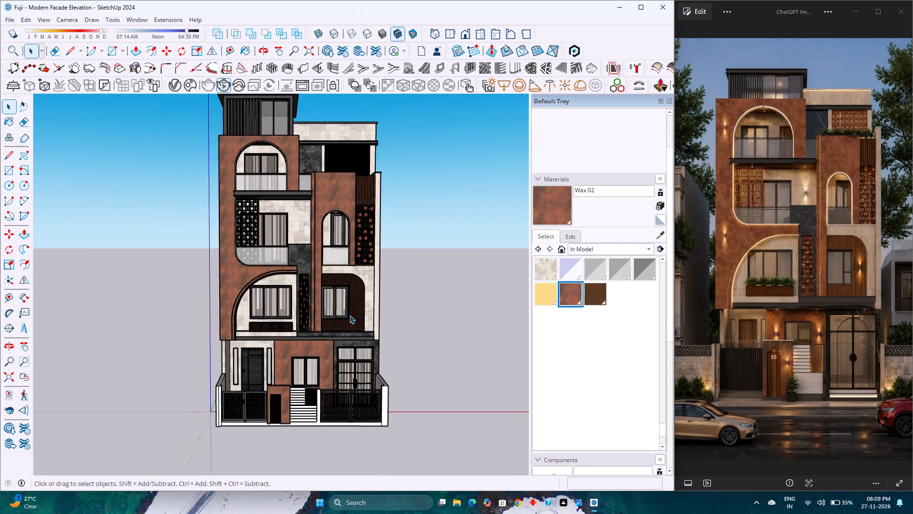
scroll(350, 315, "up", 2)
scroll(350, 315, "down", 2)
scroll(350, 315, "up", 2)
scroll(350, 315, "down", 2)
scroll(350, 315, "up", 2)
scroll(350, 315, "down", 2)
scroll(350, 315, "up", 2)
scroll(350, 315, "down", 2)
scroll(350, 315, "up", 3)
scroll(350, 315, "down", 7)
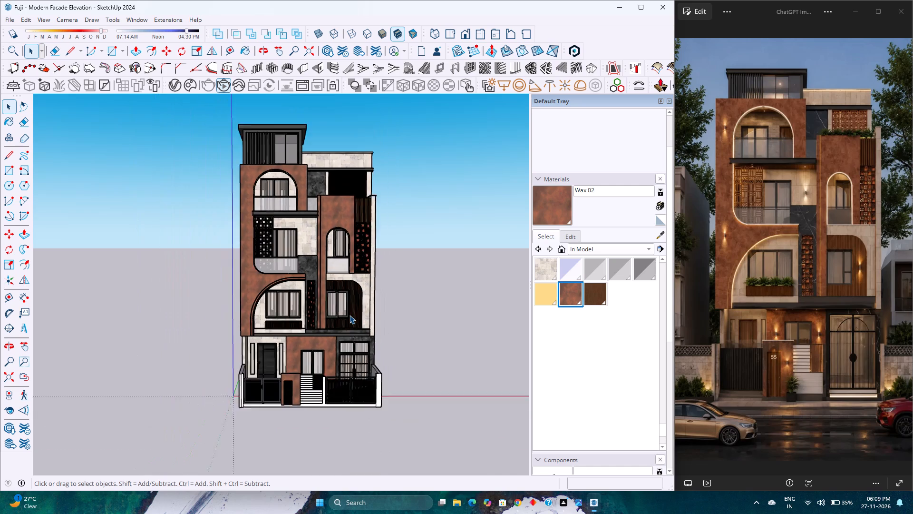
scroll(350, 315, "down", 1)
Switch to the standard Front view and fit the whole building in it.
left_click(461, 37)
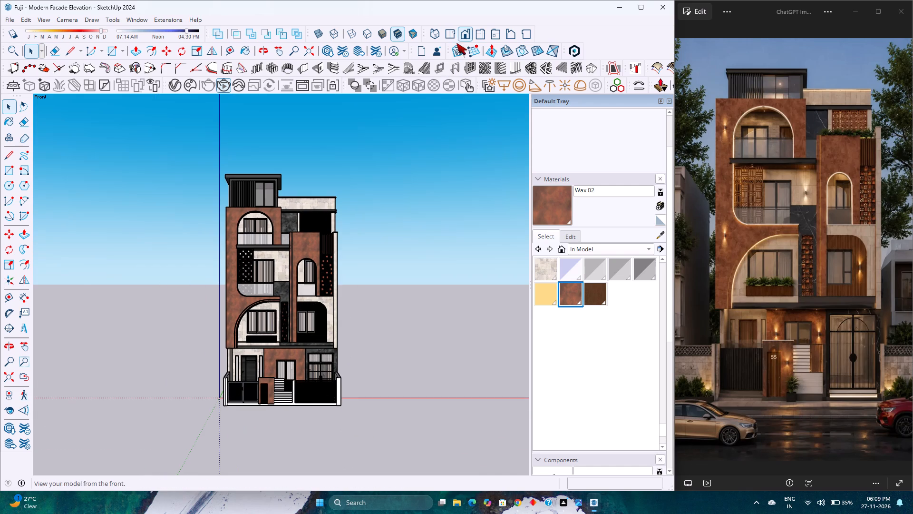
left_click(7, 371)
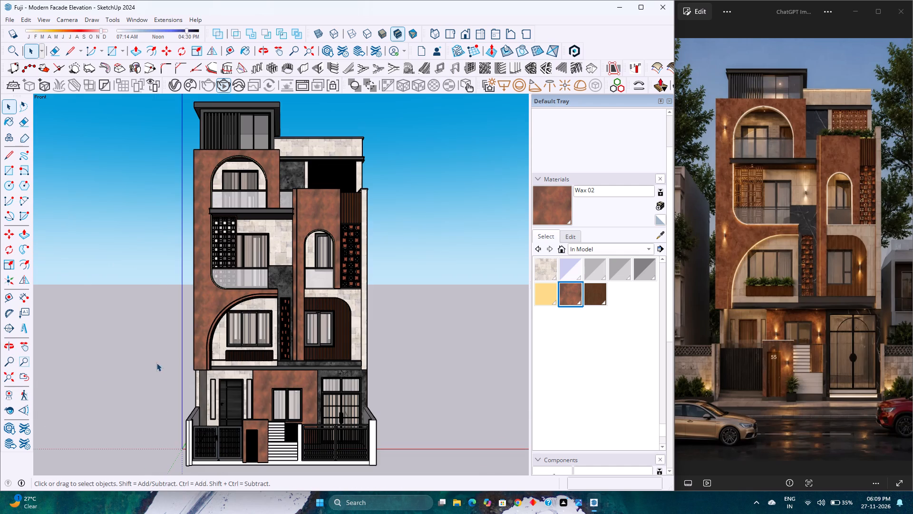
Examine the front elevation as a whole and around the middle floors' balconies, arched windows and stone column.
scroll(282, 332, "down", 2)
scroll(282, 332, "up", 1)
scroll(282, 332, "down", 3)
scroll(282, 332, "up", 3)
scroll(282, 332, "down", 2)
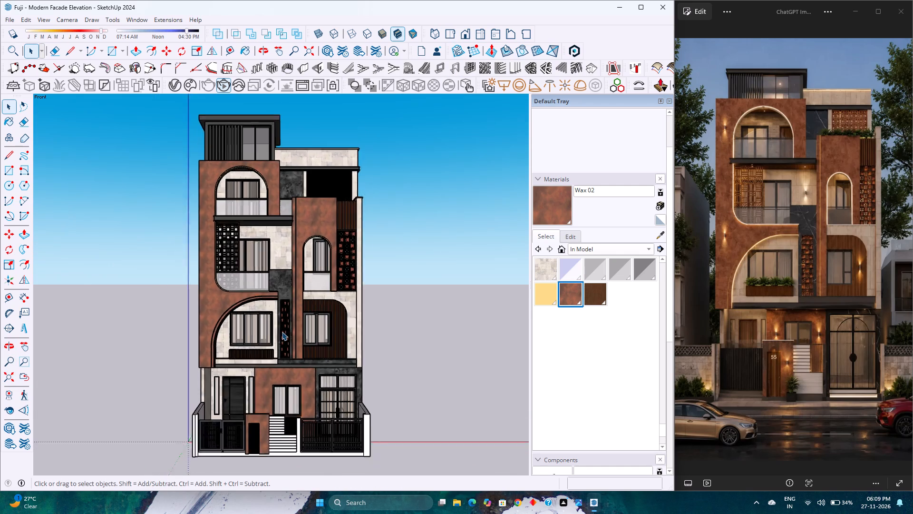
scroll(282, 332, "down", 1)
scroll(291, 257, "up", 2)
scroll(291, 257, "down", 2)
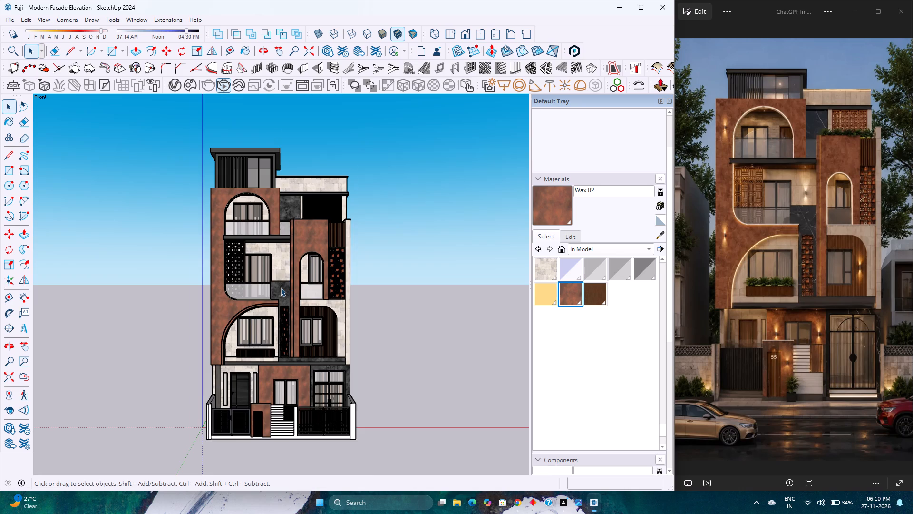
scroll(281, 287, "up", 2)
scroll(281, 287, "down", 2)
scroll(281, 287, "up", 2)
scroll(281, 287, "down", 2)
scroll(281, 287, "up", 2)
scroll(281, 287, "down", 2)
scroll(281, 287, "up", 2)
scroll(281, 287, "down", 2)
scroll(281, 287, "up", 2)
scroll(281, 287, "down", 2)
scroll(281, 287, "up", 2)
scroll(281, 287, "down", 2)
scroll(281, 287, "up", 2)
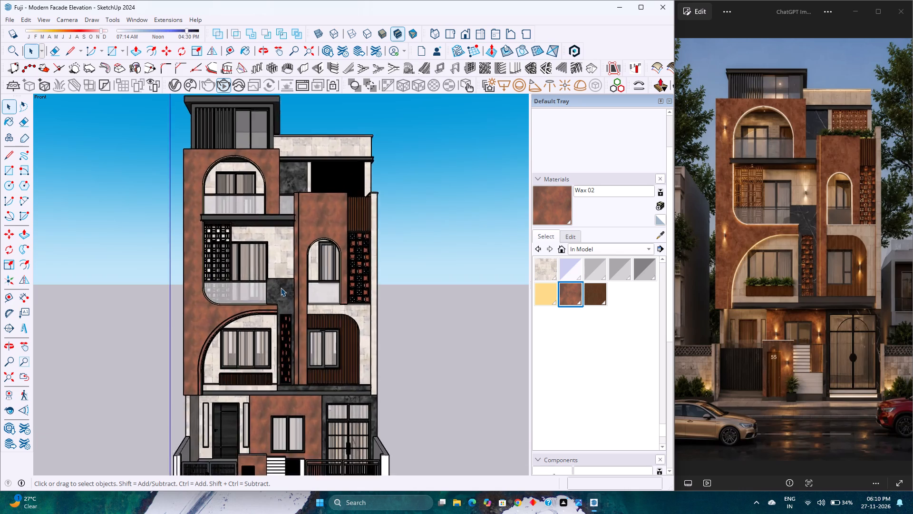
scroll(281, 287, "down", 2)
scroll(281, 287, "up", 2)
scroll(281, 287, "down", 2)
scroll(278, 301, "up", 7)
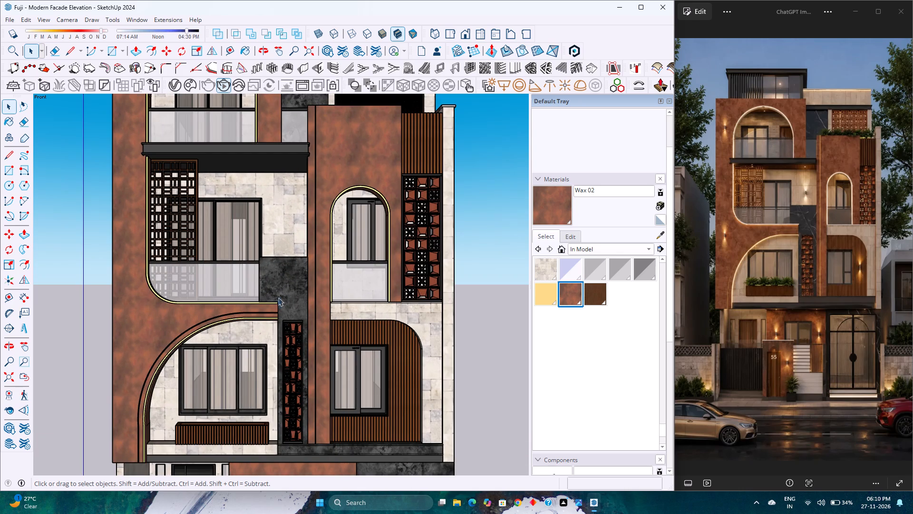
scroll(285, 294, "down", 8)
scroll(285, 294, "up", 4)
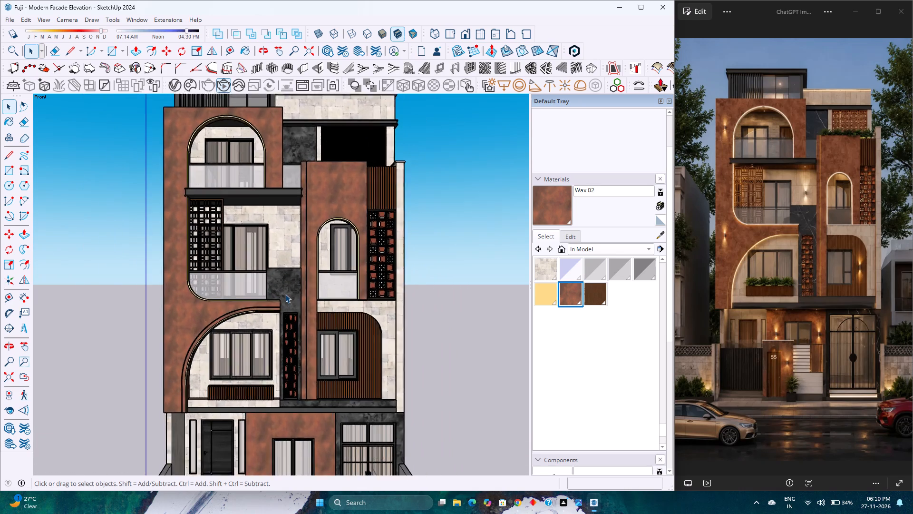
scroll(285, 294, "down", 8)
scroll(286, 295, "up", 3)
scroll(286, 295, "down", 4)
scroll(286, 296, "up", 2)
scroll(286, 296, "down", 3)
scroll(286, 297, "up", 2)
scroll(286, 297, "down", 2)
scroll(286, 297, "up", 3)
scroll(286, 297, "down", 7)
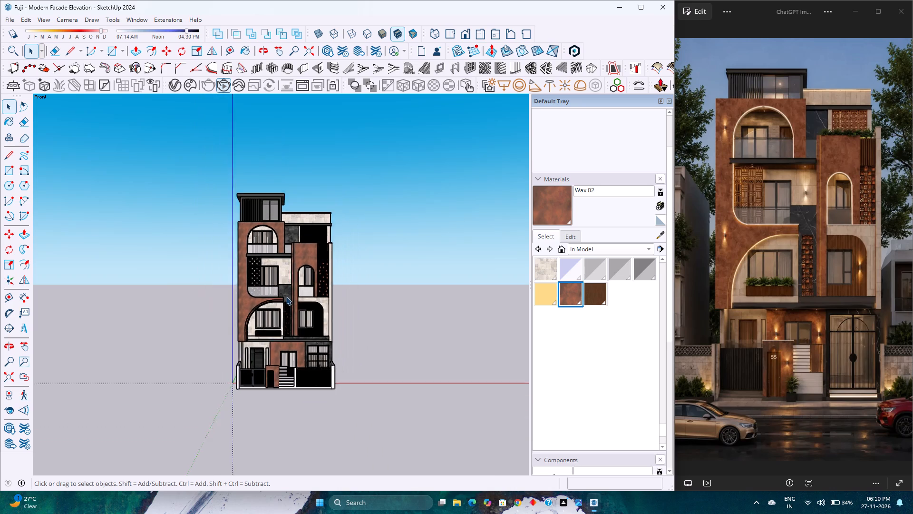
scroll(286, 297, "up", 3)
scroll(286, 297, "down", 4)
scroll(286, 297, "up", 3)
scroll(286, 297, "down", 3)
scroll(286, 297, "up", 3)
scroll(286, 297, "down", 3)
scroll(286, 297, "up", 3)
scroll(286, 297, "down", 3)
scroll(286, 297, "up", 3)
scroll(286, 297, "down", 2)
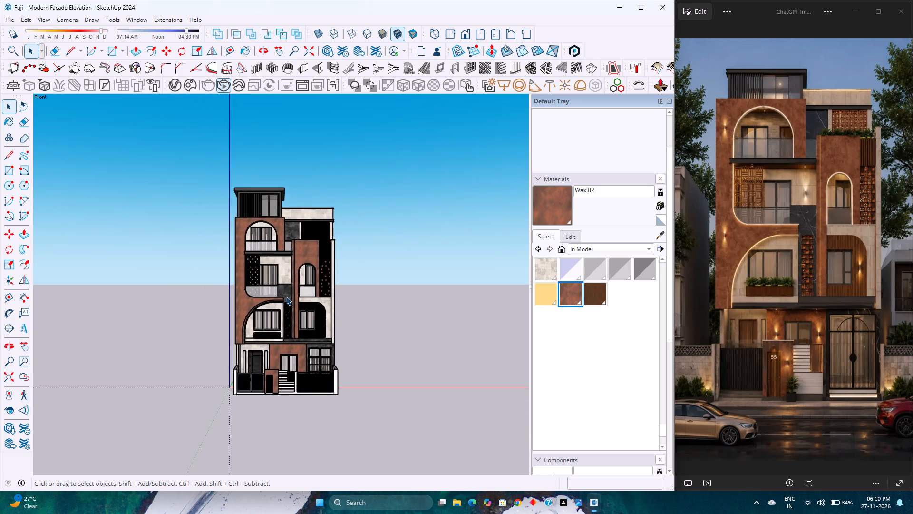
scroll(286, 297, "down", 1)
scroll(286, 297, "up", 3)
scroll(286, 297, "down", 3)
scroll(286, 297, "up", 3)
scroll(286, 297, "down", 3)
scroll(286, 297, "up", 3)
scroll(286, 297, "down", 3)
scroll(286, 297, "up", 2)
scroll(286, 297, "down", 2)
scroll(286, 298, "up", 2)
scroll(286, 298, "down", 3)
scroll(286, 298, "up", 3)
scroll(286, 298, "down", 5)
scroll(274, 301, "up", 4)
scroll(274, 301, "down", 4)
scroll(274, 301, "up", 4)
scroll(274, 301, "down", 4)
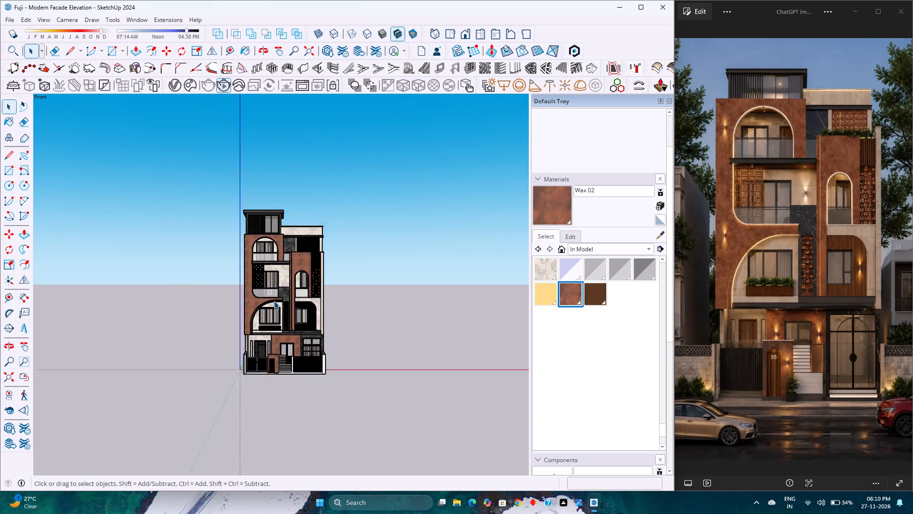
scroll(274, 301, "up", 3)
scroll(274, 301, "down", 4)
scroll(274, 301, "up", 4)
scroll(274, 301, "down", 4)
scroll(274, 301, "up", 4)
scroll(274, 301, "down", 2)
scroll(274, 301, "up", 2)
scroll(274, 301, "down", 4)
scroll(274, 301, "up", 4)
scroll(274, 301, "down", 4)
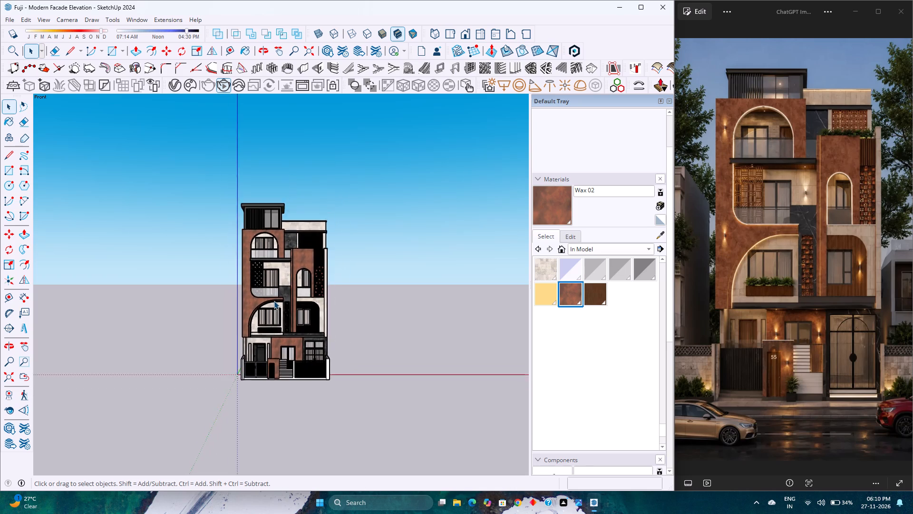
Examine the front elevation again, focusing on the middle floors around the curved balcony and the large arched window surround.
scroll(274, 301, "up", 8)
scroll(274, 301, "down", 4)
scroll(274, 301, "up", 7)
scroll(274, 302, "down", 4)
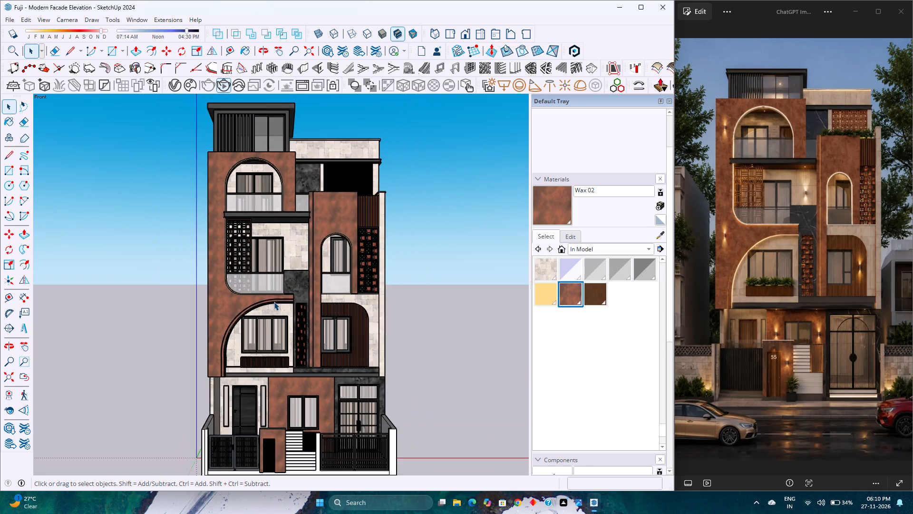
scroll(274, 302, "down", 2)
scroll(274, 302, "up", 2)
scroll(274, 302, "down", 3)
scroll(274, 302, "up", 3)
scroll(274, 302, "down", 3)
scroll(274, 302, "up", 3)
scroll(274, 302, "down", 3)
scroll(274, 302, "up", 7)
scroll(277, 302, "down", 3)
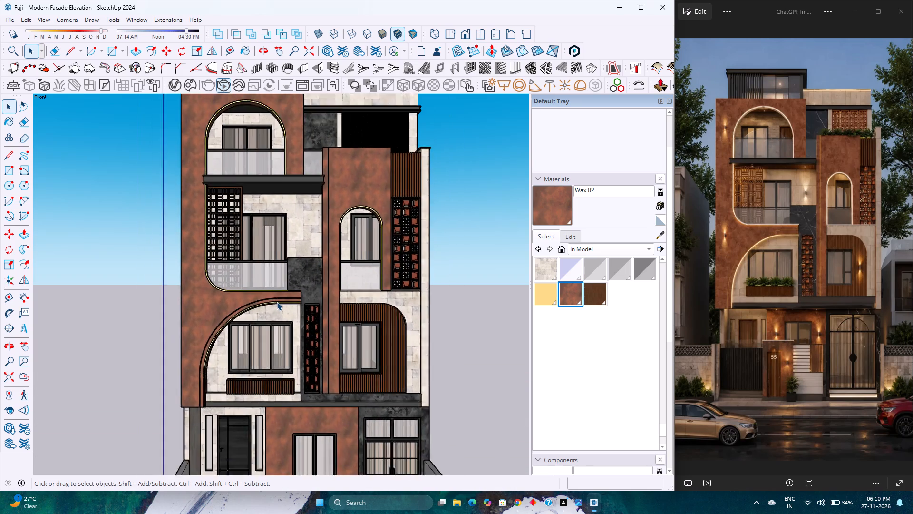
scroll(277, 302, "down", 4)
scroll(277, 302, "up", 3)
scroll(277, 302, "down", 3)
scroll(277, 302, "up", 2)
scroll(277, 302, "down", 2)
scroll(277, 302, "up", 3)
scroll(277, 302, "down", 3)
scroll(277, 302, "up", 3)
scroll(277, 302, "down", 3)
scroll(277, 302, "up", 3)
scroll(277, 302, "down", 3)
scroll(277, 302, "up", 3)
scroll(277, 302, "down", 3)
scroll(277, 302, "up", 3)
scroll(277, 302, "down", 3)
scroll(277, 302, "up", 3)
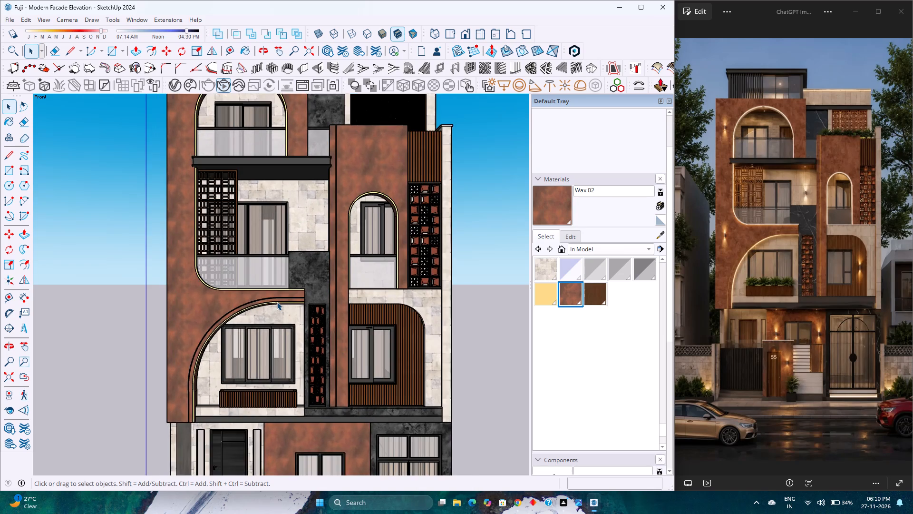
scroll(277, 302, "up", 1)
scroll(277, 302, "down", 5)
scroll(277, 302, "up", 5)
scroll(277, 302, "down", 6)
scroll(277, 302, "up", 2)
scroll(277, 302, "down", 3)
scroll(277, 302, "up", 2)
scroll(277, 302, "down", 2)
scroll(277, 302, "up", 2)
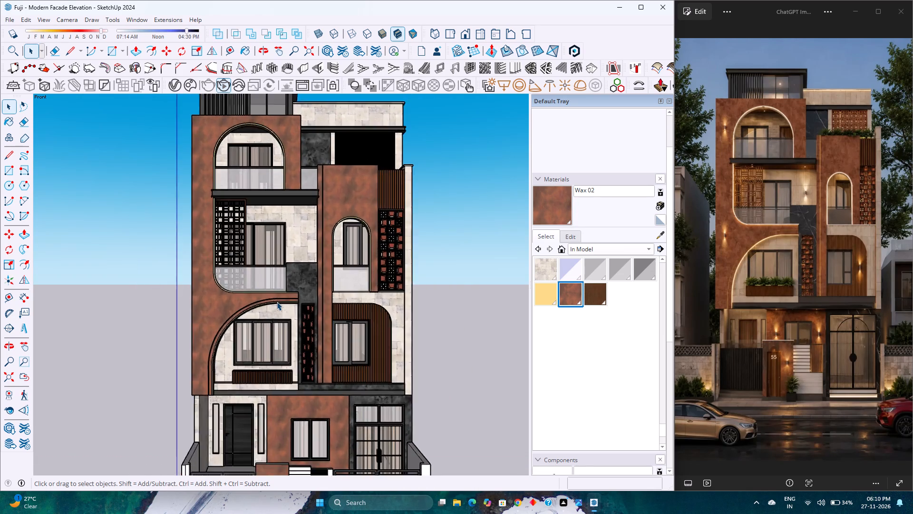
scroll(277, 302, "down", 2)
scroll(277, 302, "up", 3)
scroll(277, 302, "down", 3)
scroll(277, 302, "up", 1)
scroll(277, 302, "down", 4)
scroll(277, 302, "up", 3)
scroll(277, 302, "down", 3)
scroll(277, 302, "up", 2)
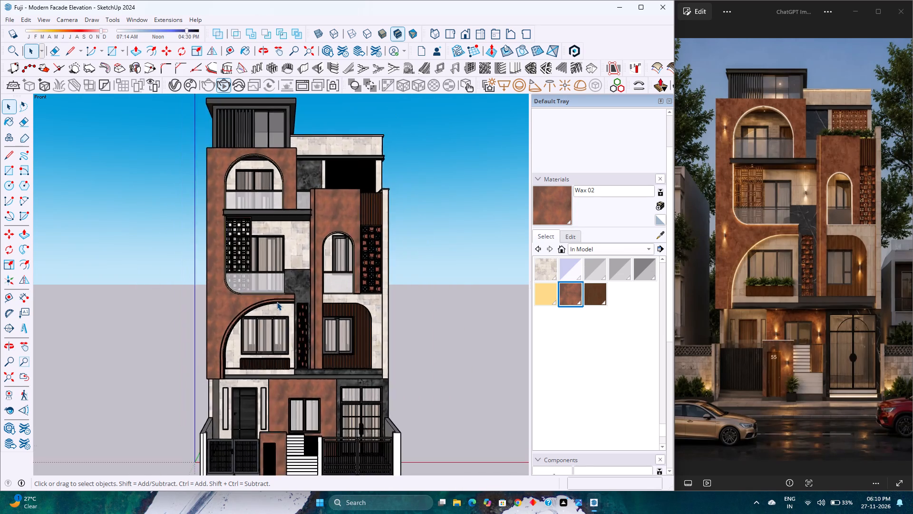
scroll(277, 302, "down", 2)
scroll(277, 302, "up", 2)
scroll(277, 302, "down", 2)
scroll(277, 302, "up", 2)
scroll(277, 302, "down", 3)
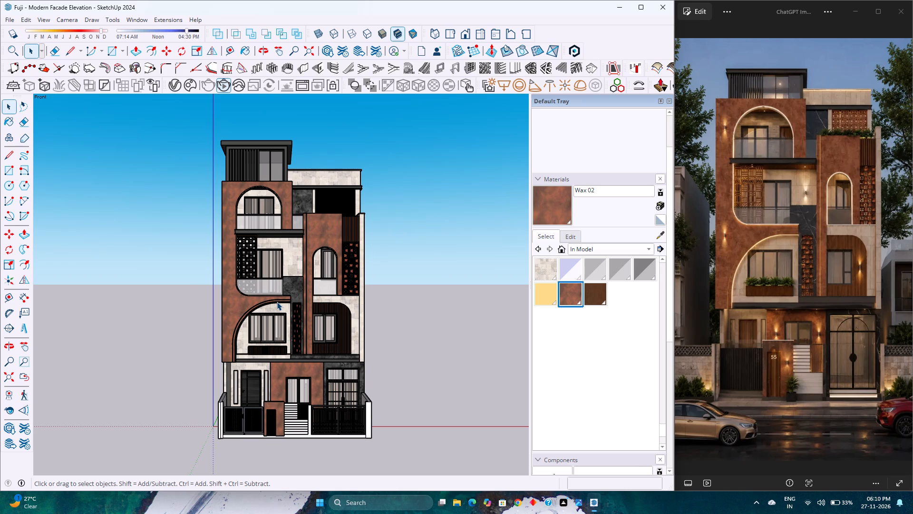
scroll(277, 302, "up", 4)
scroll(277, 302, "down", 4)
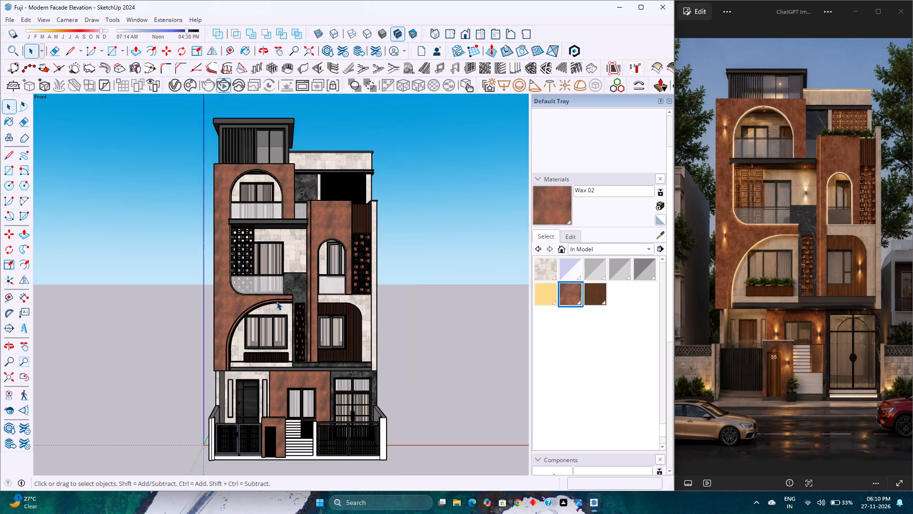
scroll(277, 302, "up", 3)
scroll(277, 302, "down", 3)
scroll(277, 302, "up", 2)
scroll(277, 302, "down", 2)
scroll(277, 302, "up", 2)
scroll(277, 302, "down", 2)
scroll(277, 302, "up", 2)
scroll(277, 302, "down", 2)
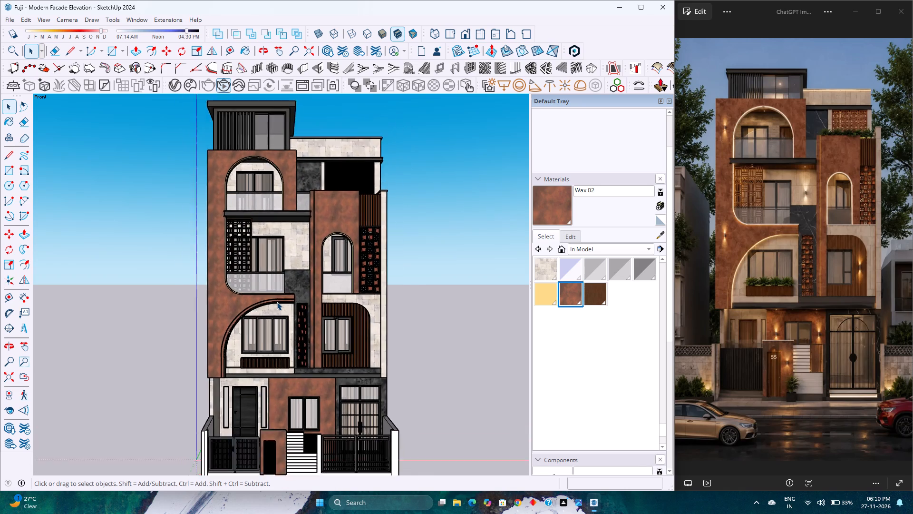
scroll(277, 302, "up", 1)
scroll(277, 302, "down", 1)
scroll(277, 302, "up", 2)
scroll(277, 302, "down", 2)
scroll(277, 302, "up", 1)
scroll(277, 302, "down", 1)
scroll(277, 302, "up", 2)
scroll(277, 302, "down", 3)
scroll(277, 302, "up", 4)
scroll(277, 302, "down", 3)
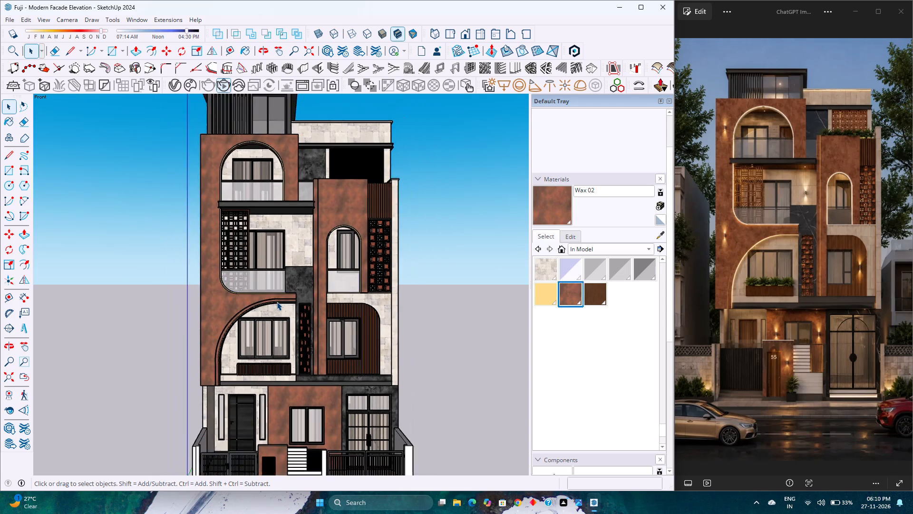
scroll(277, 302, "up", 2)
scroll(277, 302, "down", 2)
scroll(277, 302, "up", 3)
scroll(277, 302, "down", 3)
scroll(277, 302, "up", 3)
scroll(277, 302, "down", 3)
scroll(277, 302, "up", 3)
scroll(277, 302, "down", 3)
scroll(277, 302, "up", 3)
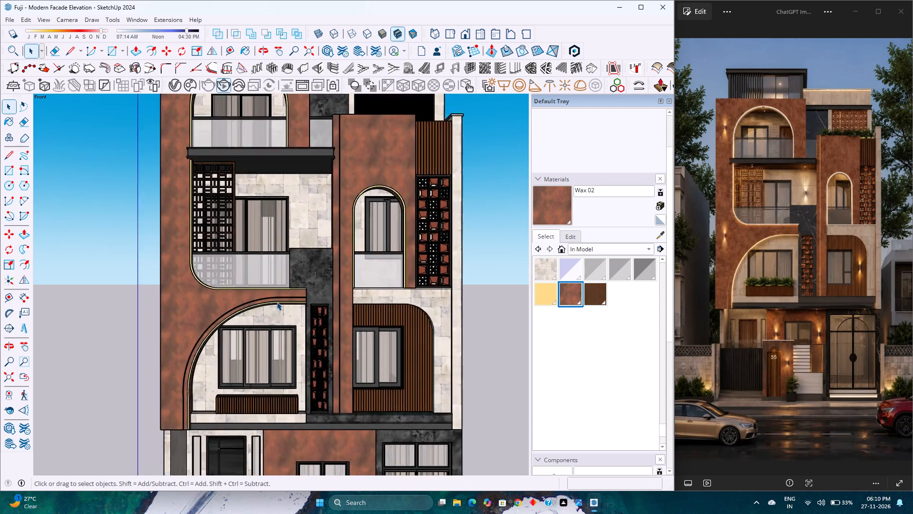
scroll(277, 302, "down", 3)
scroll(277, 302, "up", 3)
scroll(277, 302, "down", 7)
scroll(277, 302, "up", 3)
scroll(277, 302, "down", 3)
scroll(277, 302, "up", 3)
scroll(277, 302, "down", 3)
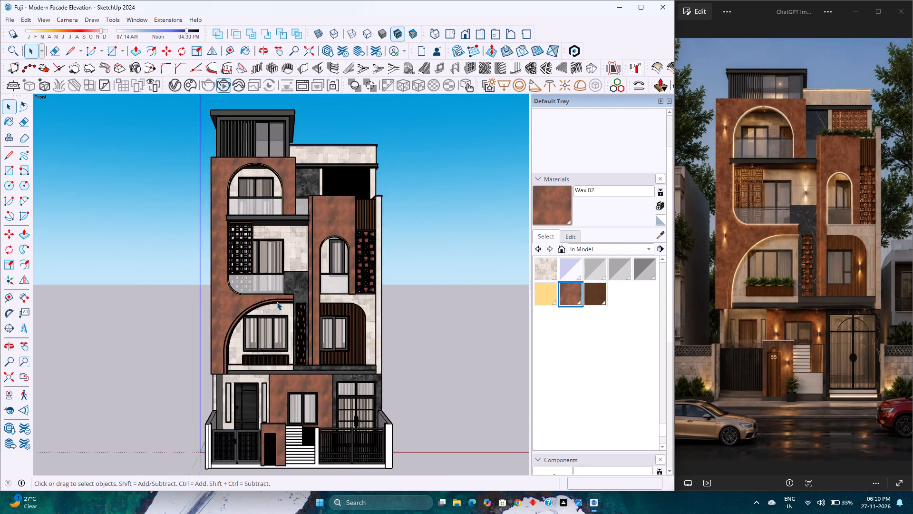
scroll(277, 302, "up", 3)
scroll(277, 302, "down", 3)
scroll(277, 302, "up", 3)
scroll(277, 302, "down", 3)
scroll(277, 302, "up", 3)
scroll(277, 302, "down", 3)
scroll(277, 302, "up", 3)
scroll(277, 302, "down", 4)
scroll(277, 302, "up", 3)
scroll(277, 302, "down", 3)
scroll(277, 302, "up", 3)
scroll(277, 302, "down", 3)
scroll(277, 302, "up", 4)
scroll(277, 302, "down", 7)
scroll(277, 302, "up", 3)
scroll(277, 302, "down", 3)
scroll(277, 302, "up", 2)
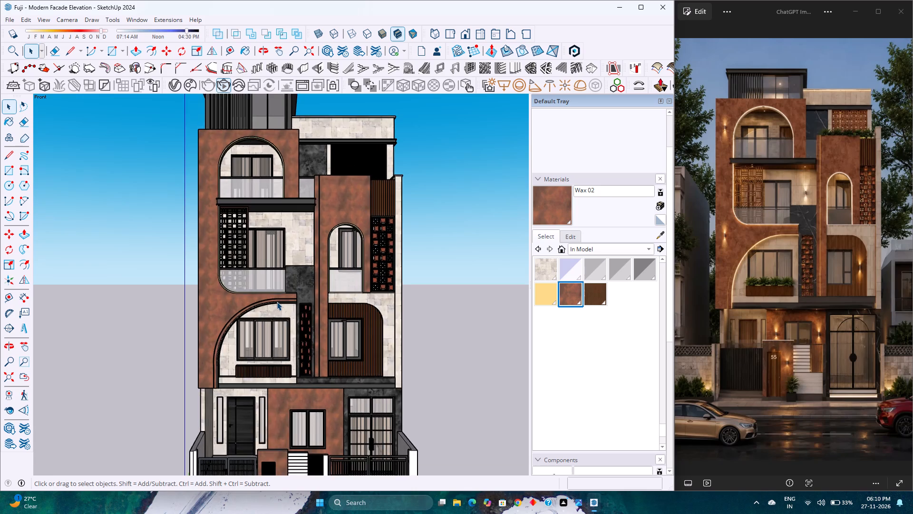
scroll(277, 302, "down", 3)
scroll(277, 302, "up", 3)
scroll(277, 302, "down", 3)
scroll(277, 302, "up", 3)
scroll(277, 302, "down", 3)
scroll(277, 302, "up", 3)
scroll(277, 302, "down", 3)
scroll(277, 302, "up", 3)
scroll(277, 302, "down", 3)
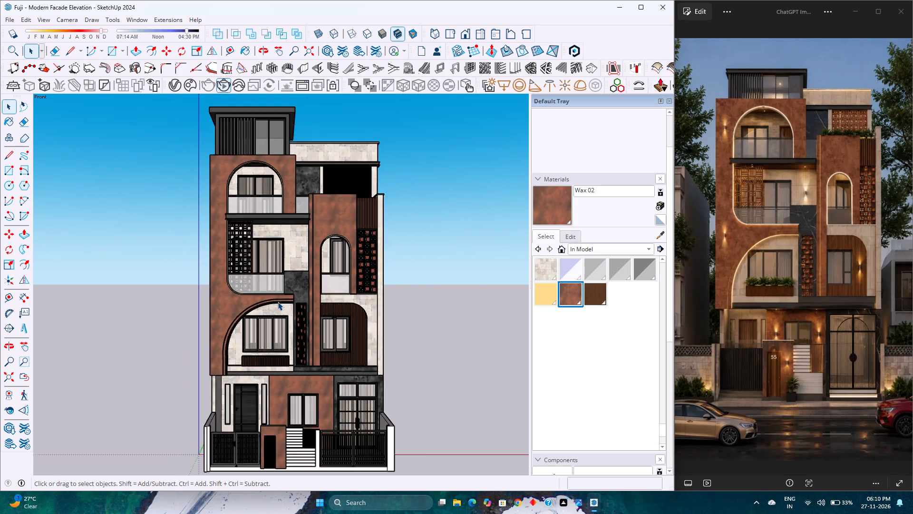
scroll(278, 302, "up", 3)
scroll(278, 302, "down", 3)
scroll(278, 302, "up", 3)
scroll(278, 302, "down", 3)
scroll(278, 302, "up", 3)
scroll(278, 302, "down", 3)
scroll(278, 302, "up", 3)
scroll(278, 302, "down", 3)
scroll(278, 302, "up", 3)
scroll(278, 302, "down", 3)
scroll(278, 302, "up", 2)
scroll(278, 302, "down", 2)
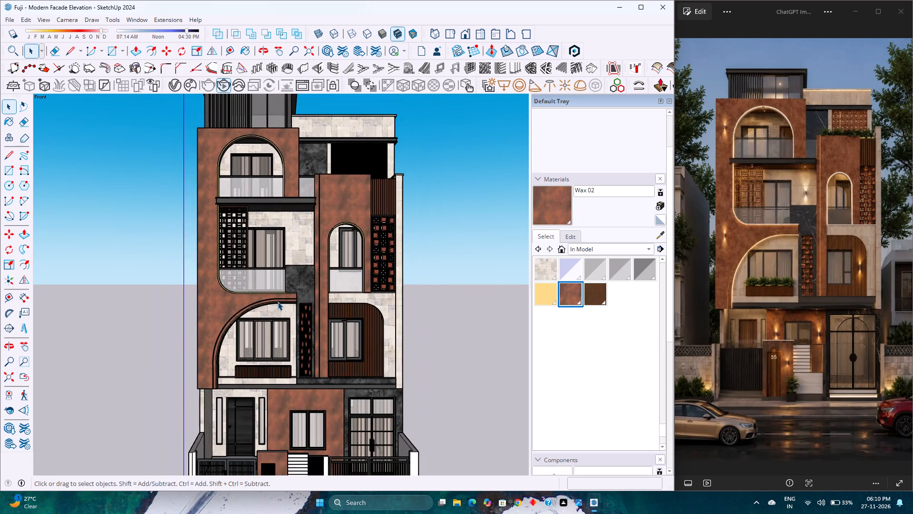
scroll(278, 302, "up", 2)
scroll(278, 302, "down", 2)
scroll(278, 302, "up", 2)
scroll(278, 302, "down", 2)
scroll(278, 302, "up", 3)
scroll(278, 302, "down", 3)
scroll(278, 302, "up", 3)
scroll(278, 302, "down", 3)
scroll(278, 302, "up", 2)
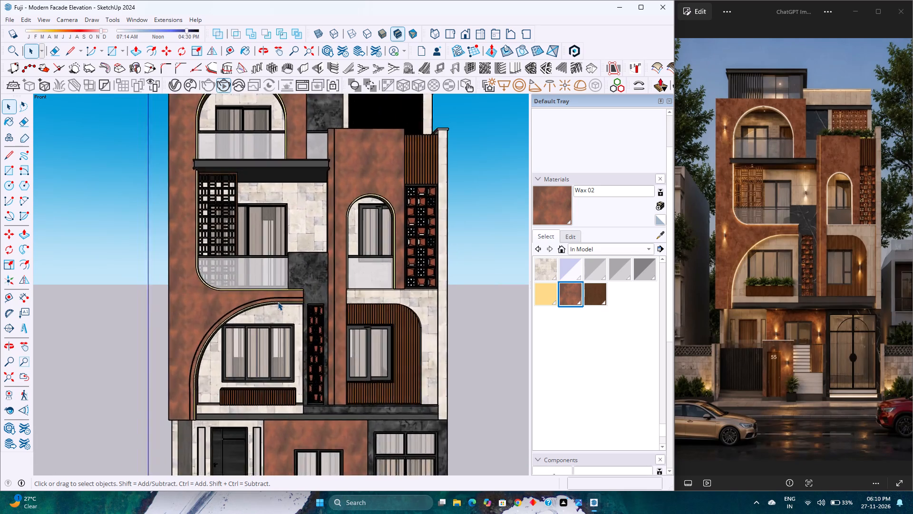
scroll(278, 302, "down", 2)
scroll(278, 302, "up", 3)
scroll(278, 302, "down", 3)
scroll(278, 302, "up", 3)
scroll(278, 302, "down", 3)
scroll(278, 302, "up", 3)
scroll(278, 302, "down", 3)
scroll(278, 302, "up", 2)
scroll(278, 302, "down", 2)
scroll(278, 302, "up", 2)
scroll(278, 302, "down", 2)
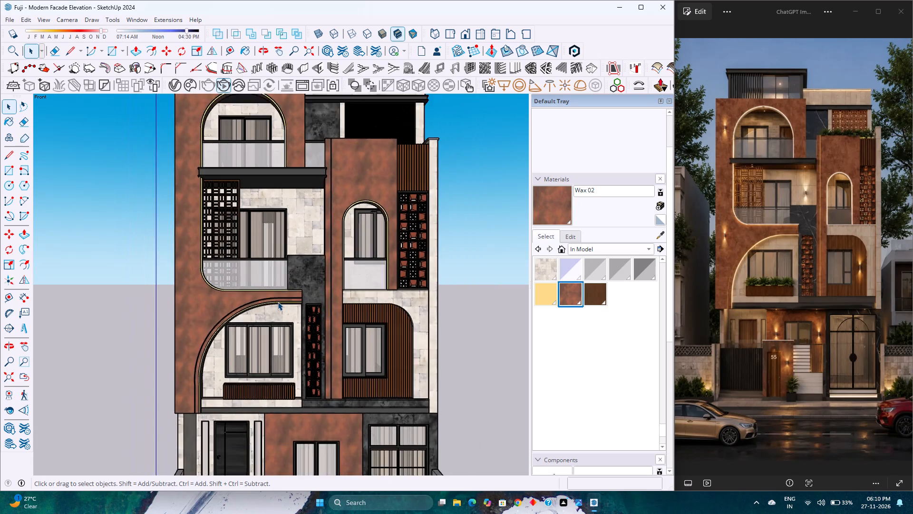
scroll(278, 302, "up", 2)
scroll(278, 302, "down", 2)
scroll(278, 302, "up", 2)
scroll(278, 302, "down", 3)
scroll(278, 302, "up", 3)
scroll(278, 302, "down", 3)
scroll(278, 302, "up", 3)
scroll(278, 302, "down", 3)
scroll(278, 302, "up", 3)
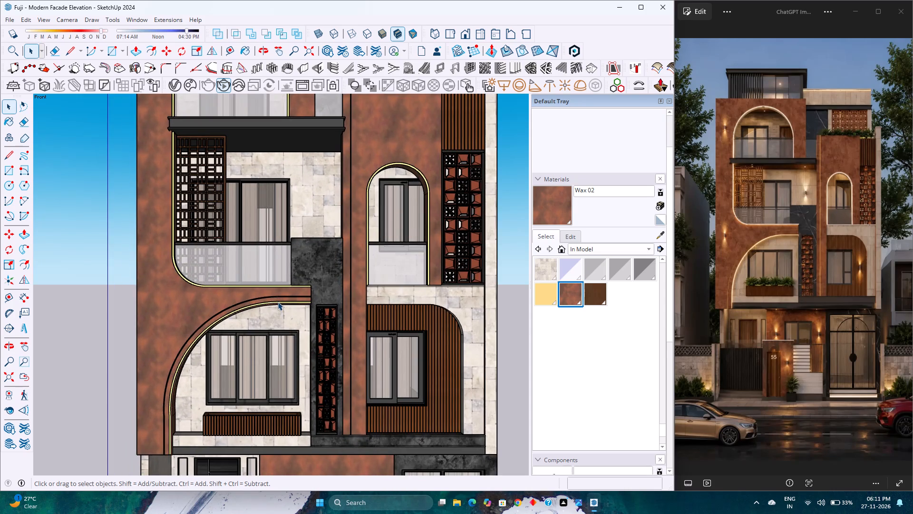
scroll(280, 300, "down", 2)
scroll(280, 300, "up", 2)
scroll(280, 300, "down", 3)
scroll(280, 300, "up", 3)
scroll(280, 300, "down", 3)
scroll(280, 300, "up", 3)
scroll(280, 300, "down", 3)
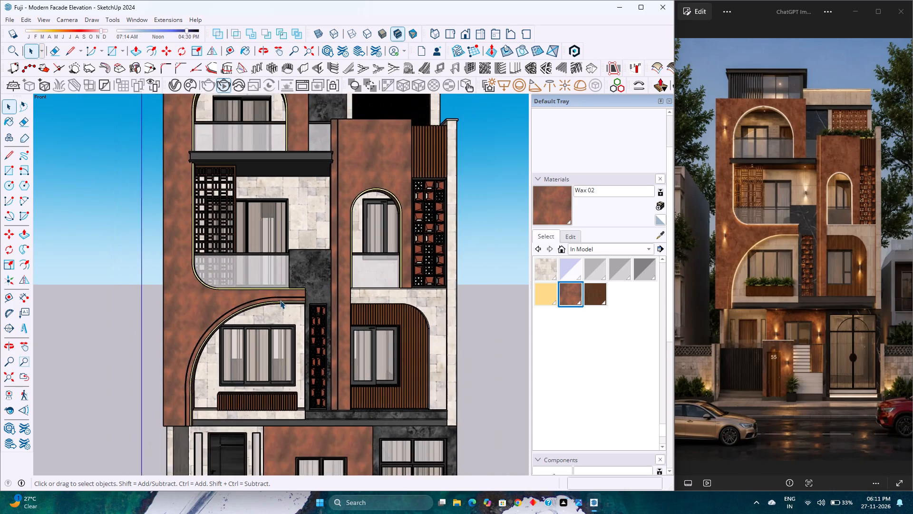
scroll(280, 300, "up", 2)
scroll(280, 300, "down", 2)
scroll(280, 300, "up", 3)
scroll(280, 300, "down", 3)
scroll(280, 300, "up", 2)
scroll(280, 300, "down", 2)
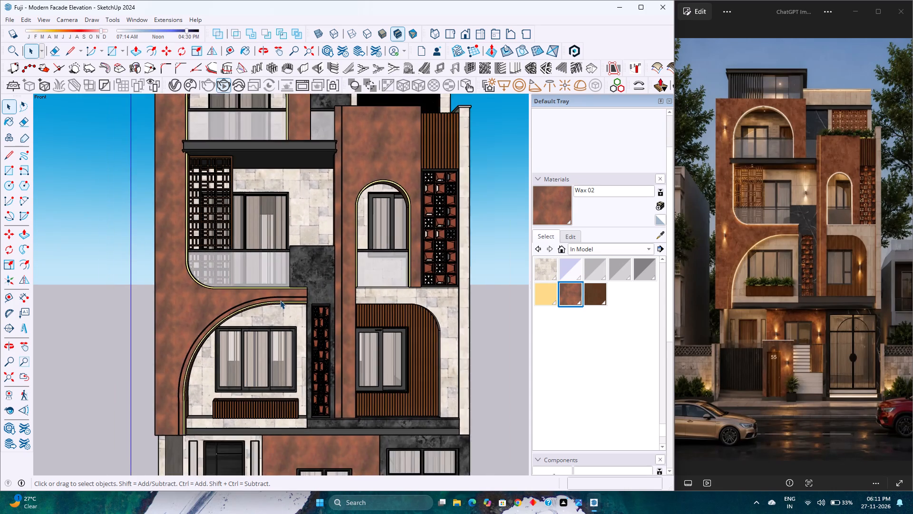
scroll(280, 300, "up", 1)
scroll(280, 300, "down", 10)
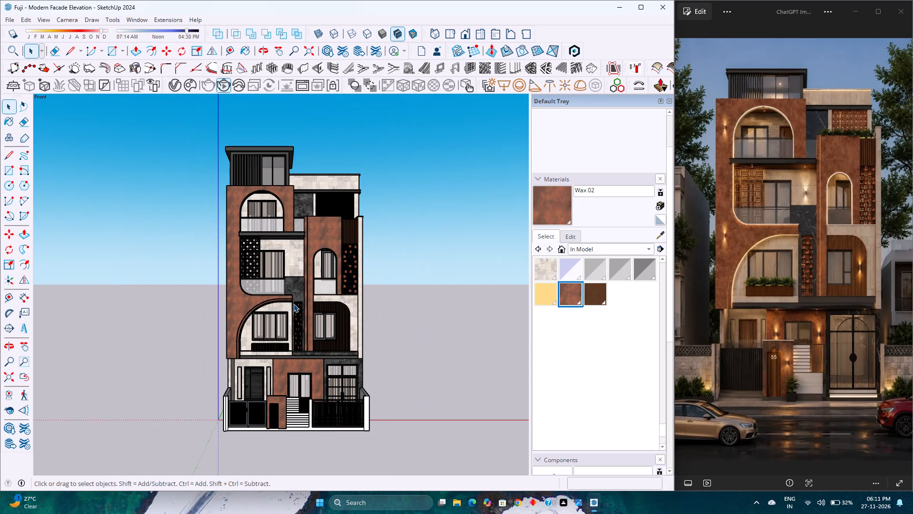
Examine the whole facade from a view orbited slightly off the standard Front view, from the rooftop room to the boundary gates.
middle_click(293, 304)
middle_click(291, 304)
scroll(291, 304, "down", 3)
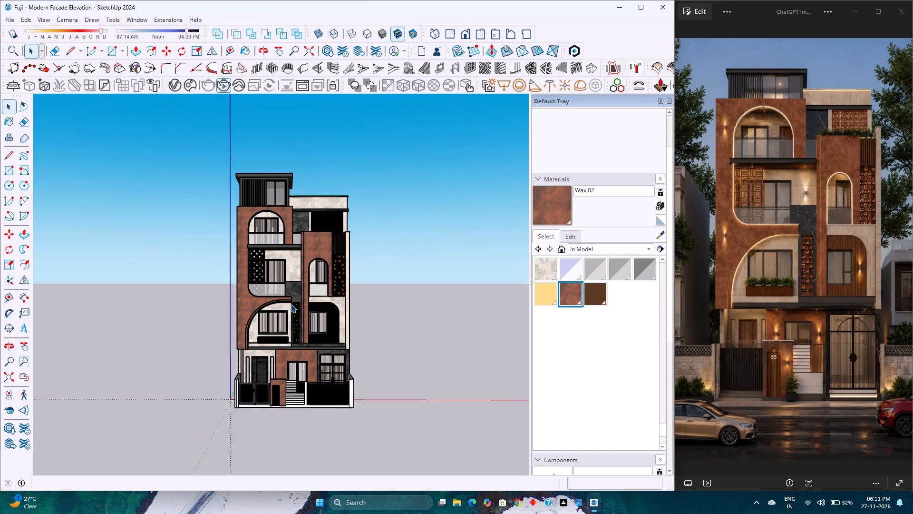
scroll(291, 304, "down", 1)
scroll(291, 304, "up", 3)
scroll(291, 304, "down", 3)
scroll(291, 304, "up", 8)
scroll(291, 304, "down", 3)
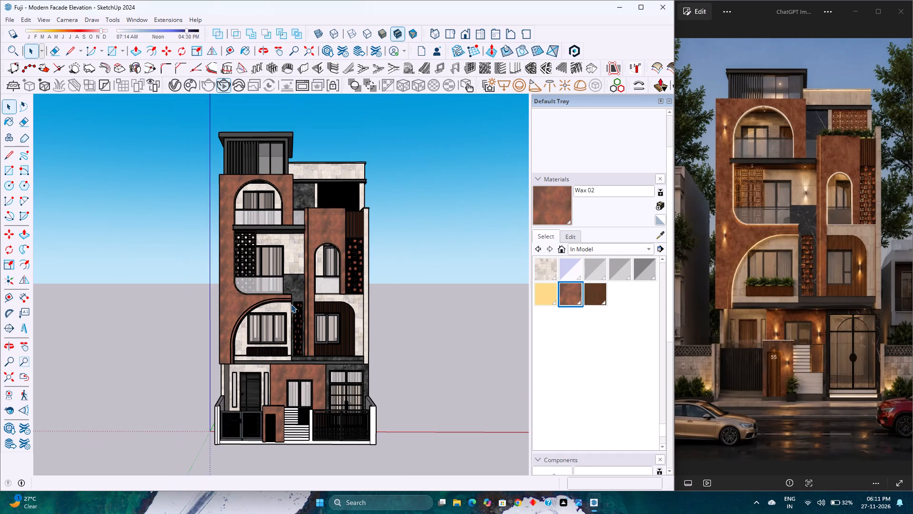
scroll(291, 312, "up", 2)
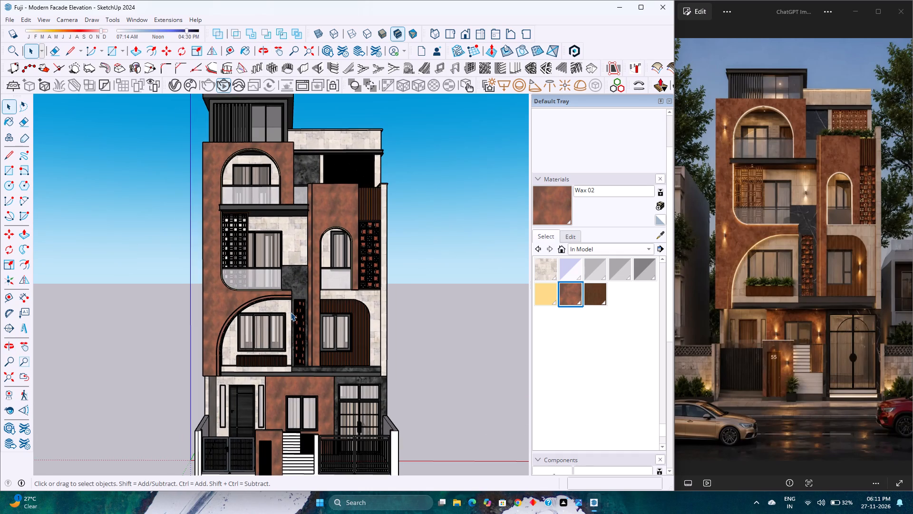
Examine the front elevation against the reference image, especially the middle floors' arched windows, perforated screens and dark stone column.
scroll(291, 312, "up", 2)
scroll(293, 309, "down", 3)
scroll(294, 306, "up", 3)
scroll(294, 305, "down", 3)
scroll(294, 305, "up", 3)
scroll(294, 305, "down", 4)
scroll(294, 305, "up", 3)
scroll(294, 305, "down", 3)
scroll(294, 305, "up", 3)
scroll(294, 305, "down", 2)
scroll(294, 305, "up", 1)
scroll(294, 305, "down", 4)
scroll(294, 305, "up", 2)
scroll(294, 305, "down", 3)
scroll(294, 305, "up", 3)
scroll(294, 305, "down", 4)
scroll(294, 305, "up", 4)
scroll(294, 305, "down", 3)
scroll(295, 304, "up", 3)
scroll(295, 304, "down", 3)
scroll(295, 304, "up", 3)
scroll(295, 304, "down", 3)
scroll(295, 304, "up", 4)
scroll(295, 304, "down", 5)
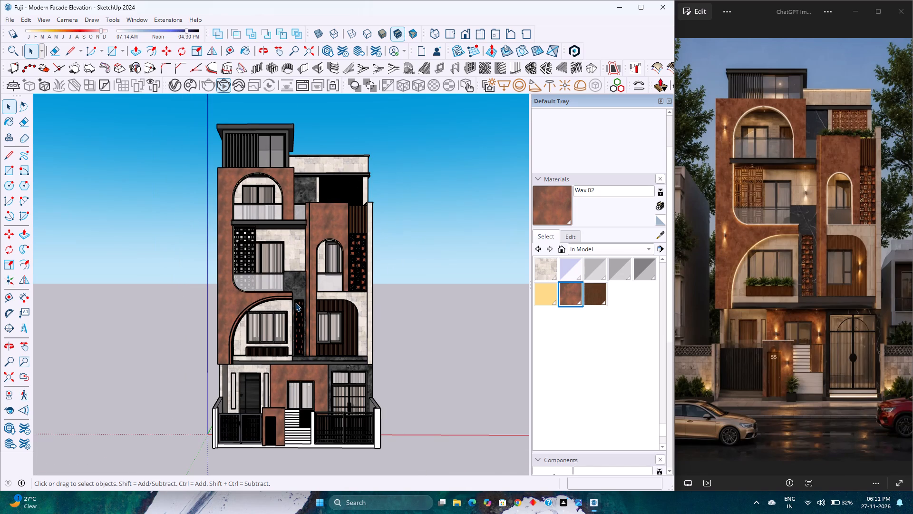
scroll(295, 305, "up", 3)
scroll(295, 304, "down", 2)
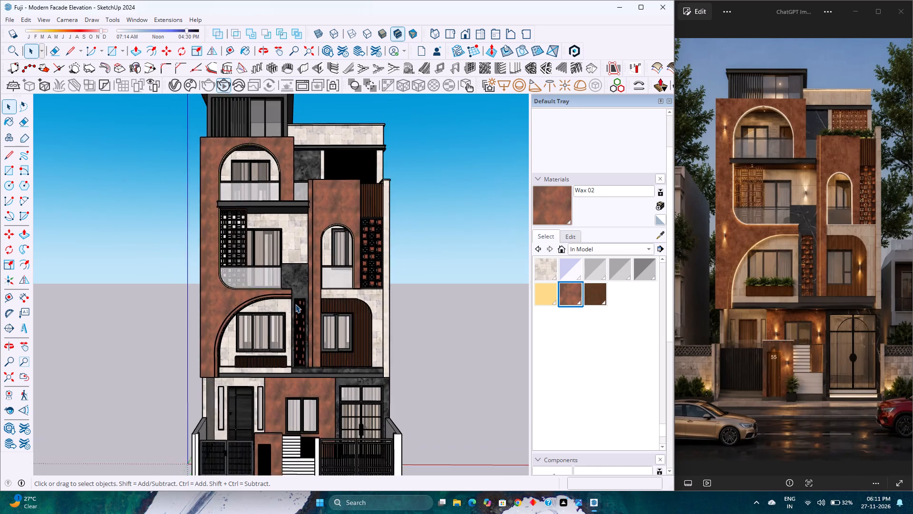
scroll(295, 304, "down", 1)
scroll(297, 302, "up", 1)
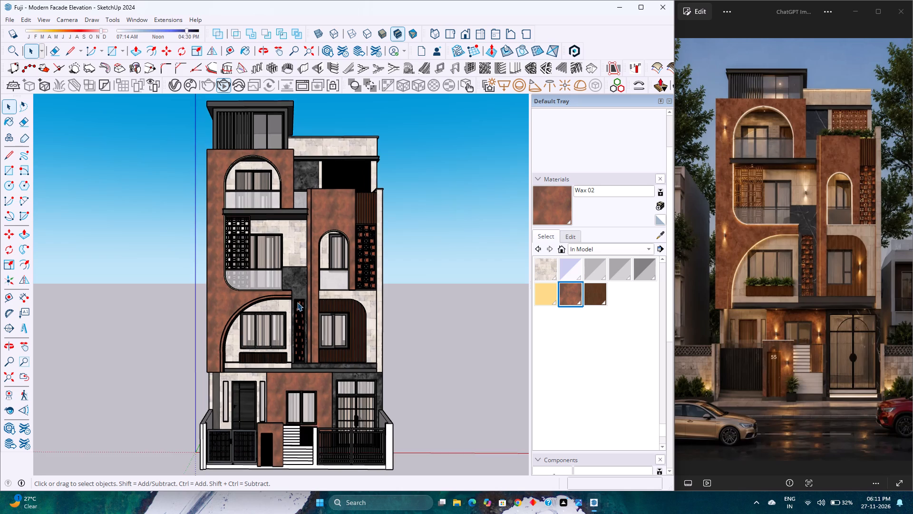
scroll(297, 302, "up", 2)
scroll(297, 302, "down", 3)
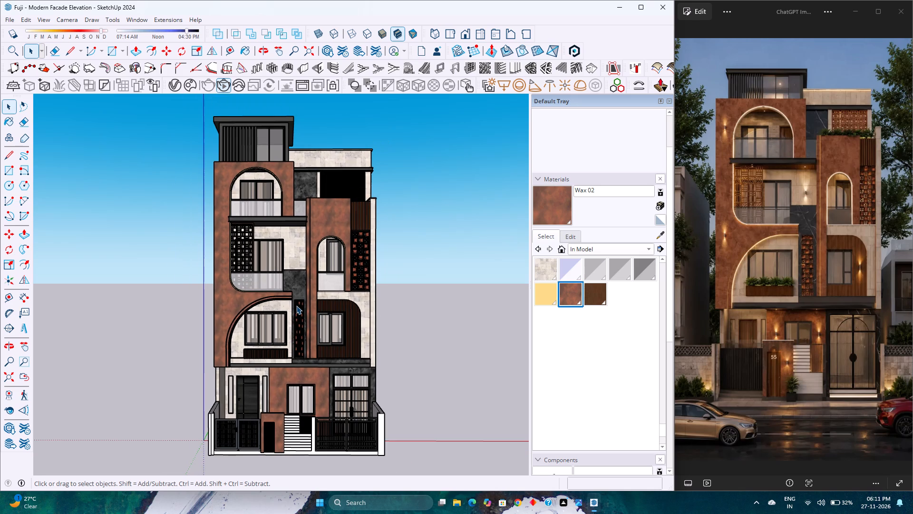
scroll(296, 306, "up", 2)
scroll(296, 306, "down", 1)
scroll(296, 306, "up", 2)
scroll(296, 306, "down", 2)
scroll(296, 306, "up", 1)
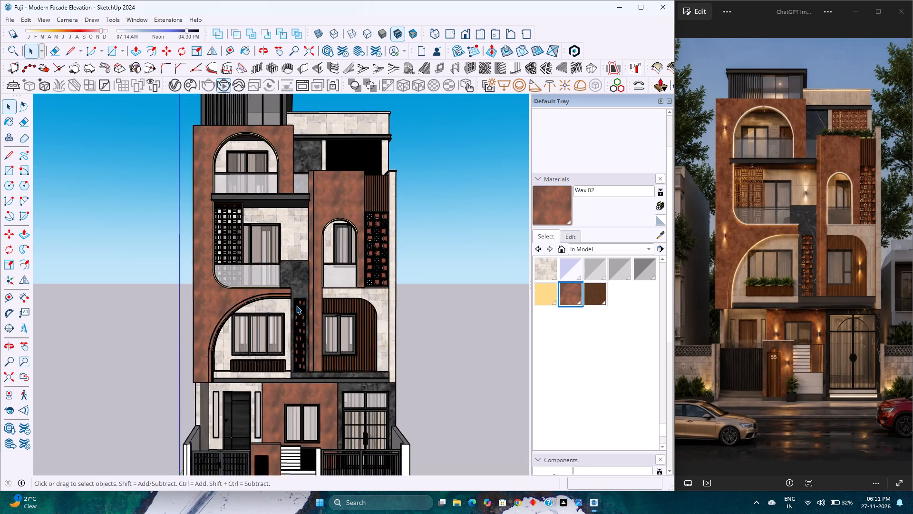
scroll(296, 306, "down", 2)
scroll(296, 306, "up", 2)
scroll(296, 306, "down", 2)
scroll(296, 306, "up", 3)
scroll(296, 306, "down", 3)
scroll(296, 306, "up", 3)
scroll(296, 306, "down", 3)
scroll(296, 306, "up", 3)
scroll(296, 306, "down", 3)
scroll(296, 306, "up", 3)
scroll(296, 306, "down", 3)
scroll(296, 306, "up", 3)
scroll(296, 306, "down", 3)
scroll(296, 306, "up", 3)
scroll(296, 306, "down", 2)
scroll(296, 306, "up", 2)
scroll(296, 306, "down", 3)
scroll(296, 306, "up", 2)
scroll(296, 306, "down", 2)
scroll(296, 306, "up", 3)
scroll(296, 306, "down", 3)
scroll(296, 306, "up", 3)
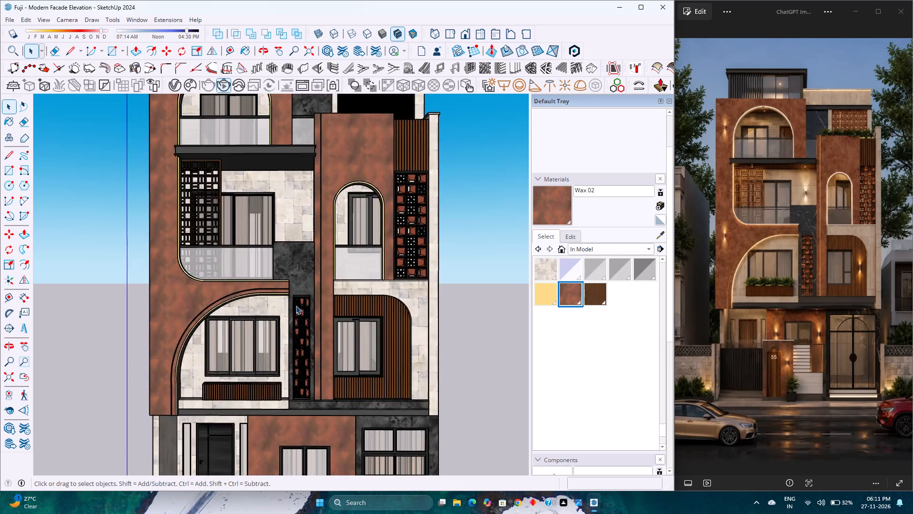
scroll(296, 306, "down", 3)
scroll(296, 306, "up", 3)
scroll(295, 307, "down", 7)
scroll(295, 307, "up", 3)
scroll(295, 307, "down", 3)
scroll(295, 307, "up", 3)
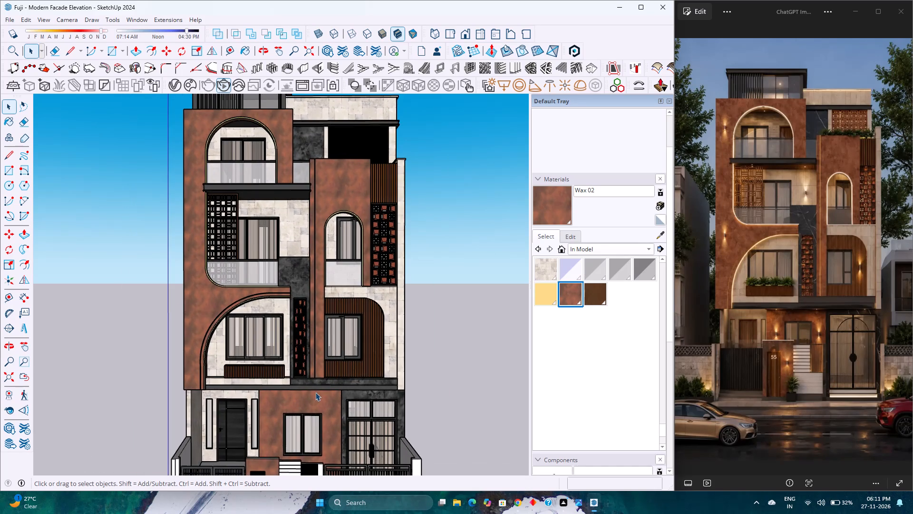
scroll(315, 392, "down", 4)
scroll(315, 392, "up", 3)
scroll(315, 392, "down", 3)
scroll(315, 392, "up", 3)
scroll(315, 391, "down", 3)
scroll(314, 389, "up", 2)
scroll(307, 370, "down", 3)
scroll(307, 370, "up", 2)
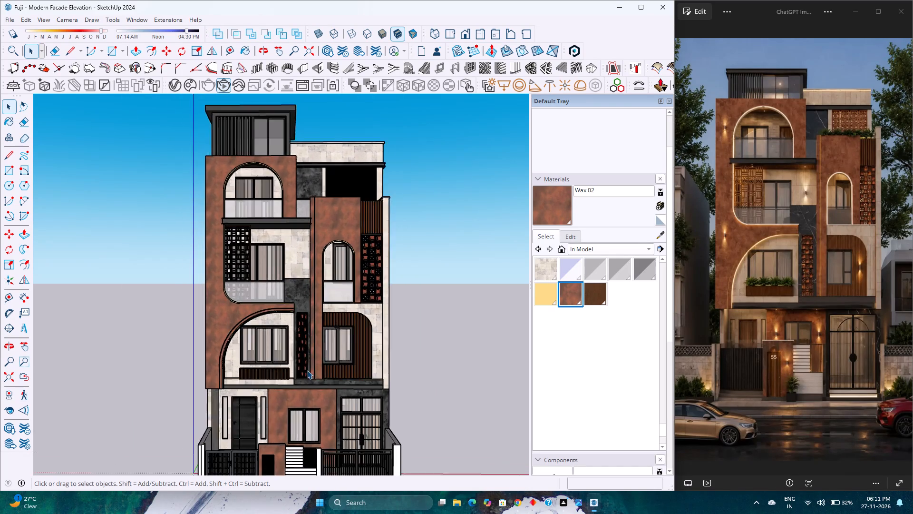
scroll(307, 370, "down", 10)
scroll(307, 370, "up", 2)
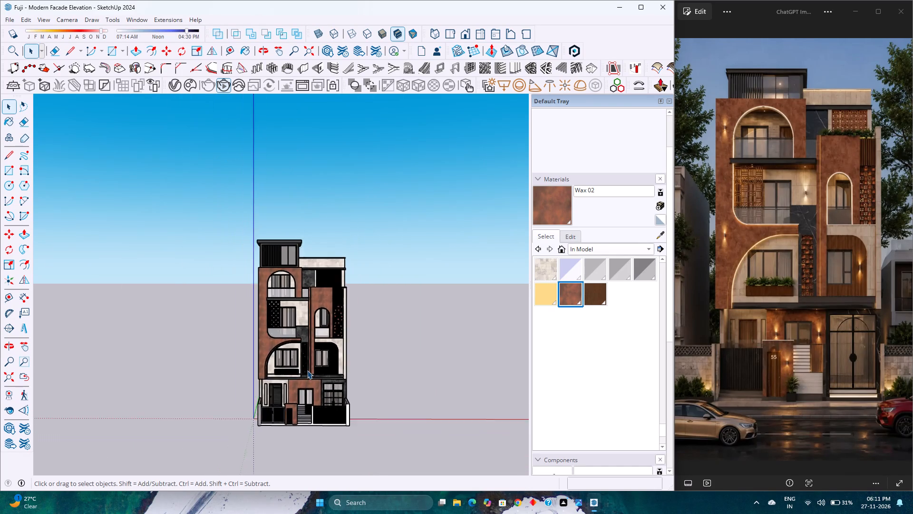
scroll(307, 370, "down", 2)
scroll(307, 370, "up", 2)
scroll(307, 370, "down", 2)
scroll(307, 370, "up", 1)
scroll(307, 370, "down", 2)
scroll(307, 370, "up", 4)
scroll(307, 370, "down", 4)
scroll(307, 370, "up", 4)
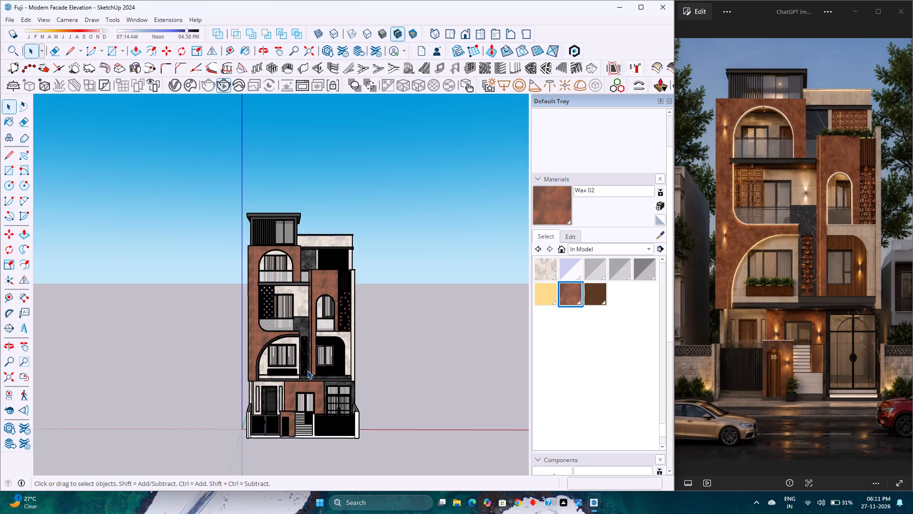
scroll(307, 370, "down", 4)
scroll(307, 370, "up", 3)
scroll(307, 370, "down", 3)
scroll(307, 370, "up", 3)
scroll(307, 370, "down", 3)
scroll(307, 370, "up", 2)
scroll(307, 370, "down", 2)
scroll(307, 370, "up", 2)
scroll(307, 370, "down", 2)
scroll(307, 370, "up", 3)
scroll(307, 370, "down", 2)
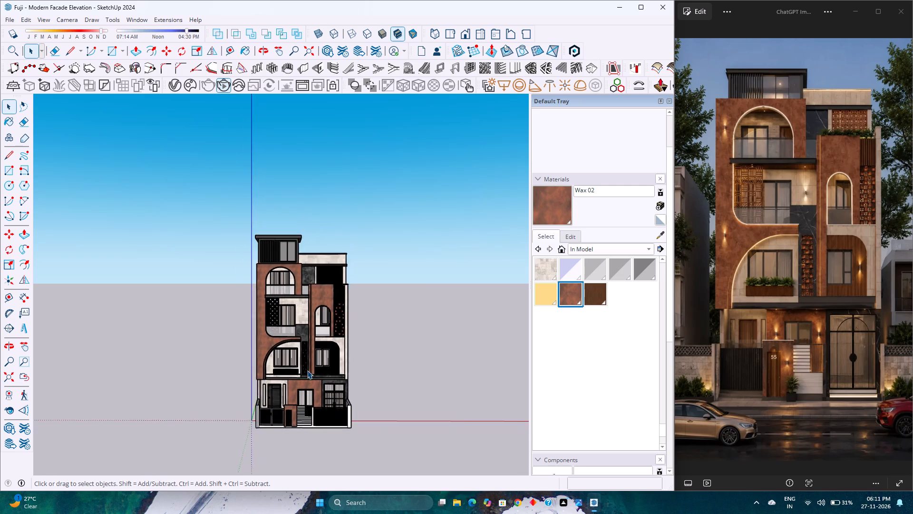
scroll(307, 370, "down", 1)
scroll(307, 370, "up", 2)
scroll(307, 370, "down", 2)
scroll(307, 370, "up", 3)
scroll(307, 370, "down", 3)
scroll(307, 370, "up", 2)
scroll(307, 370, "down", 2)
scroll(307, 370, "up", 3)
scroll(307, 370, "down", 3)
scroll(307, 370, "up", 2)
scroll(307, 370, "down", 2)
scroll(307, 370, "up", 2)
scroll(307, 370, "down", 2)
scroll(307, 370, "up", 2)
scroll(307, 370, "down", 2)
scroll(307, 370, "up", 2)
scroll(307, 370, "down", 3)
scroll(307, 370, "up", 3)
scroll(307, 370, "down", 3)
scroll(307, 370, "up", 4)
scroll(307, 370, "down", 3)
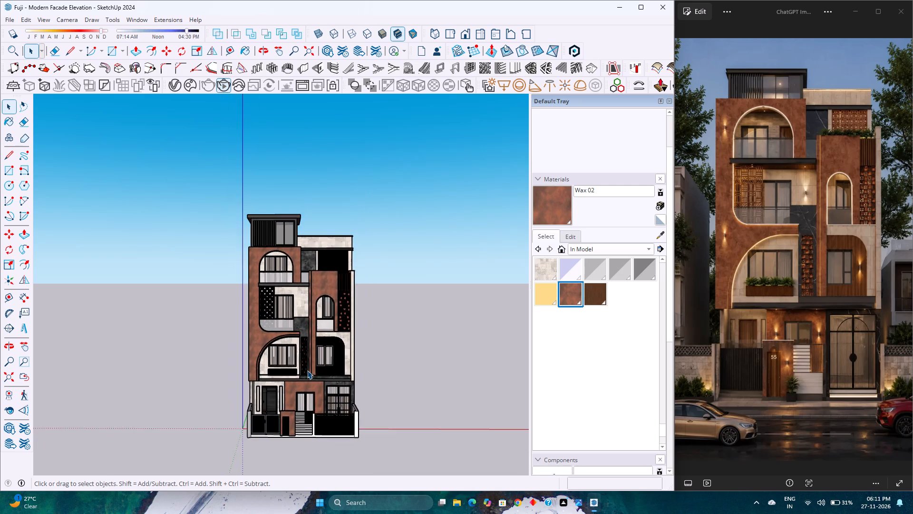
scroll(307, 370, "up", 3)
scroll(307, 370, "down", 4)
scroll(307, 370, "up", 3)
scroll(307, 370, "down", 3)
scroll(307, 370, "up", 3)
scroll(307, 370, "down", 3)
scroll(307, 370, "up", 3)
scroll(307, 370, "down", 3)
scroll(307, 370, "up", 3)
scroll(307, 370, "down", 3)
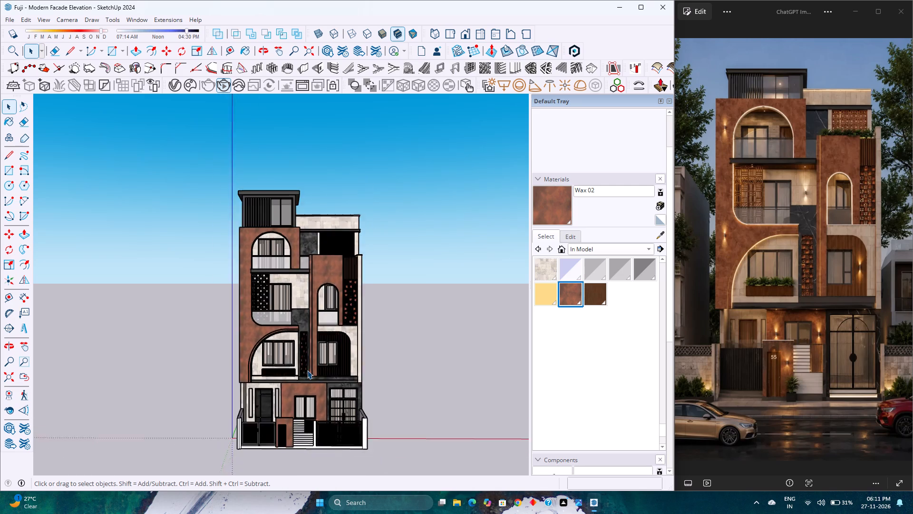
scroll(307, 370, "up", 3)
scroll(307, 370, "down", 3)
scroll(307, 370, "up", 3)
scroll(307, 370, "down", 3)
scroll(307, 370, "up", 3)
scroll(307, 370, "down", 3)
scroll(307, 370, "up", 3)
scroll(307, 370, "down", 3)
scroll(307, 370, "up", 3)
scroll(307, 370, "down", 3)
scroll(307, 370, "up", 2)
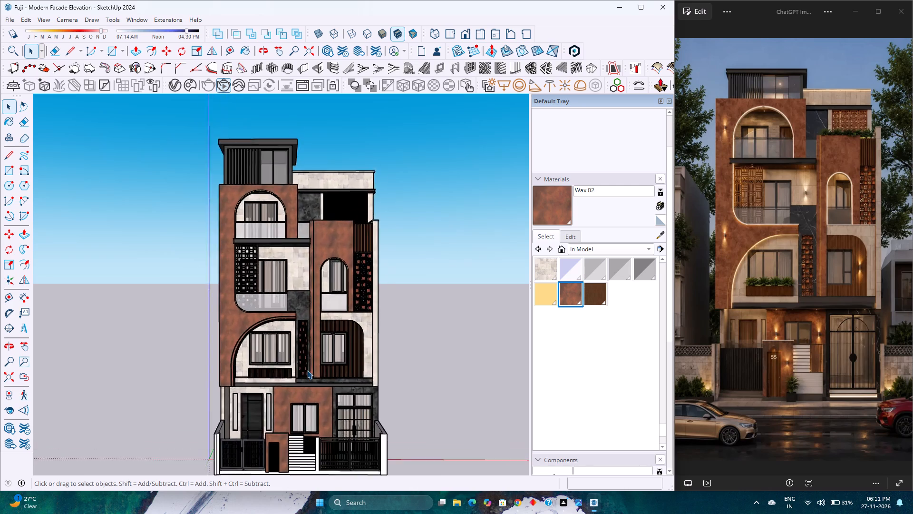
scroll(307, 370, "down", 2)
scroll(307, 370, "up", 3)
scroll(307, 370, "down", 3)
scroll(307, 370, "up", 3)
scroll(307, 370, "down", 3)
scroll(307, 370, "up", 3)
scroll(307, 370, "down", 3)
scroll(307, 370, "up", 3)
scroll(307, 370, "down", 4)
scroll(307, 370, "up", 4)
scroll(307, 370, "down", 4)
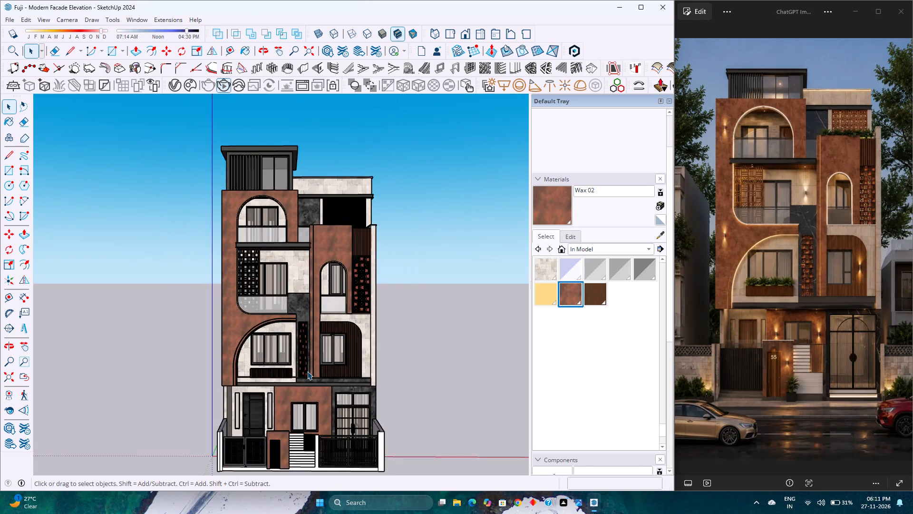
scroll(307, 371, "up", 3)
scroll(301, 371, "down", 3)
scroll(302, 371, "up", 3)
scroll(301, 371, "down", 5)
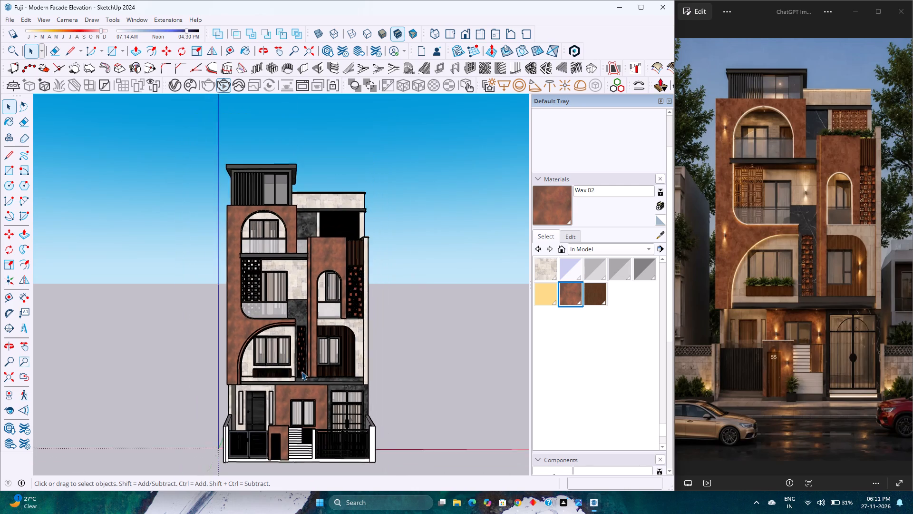
Examine the whole front elevation, focusing on the ground-floor entrance, steps and boundary gates.
scroll(301, 371, "down", 1)
scroll(301, 371, "up", 4)
scroll(301, 371, "down", 5)
scroll(299, 396, "up", 4)
scroll(299, 396, "down", 3)
scroll(299, 396, "up", 1)
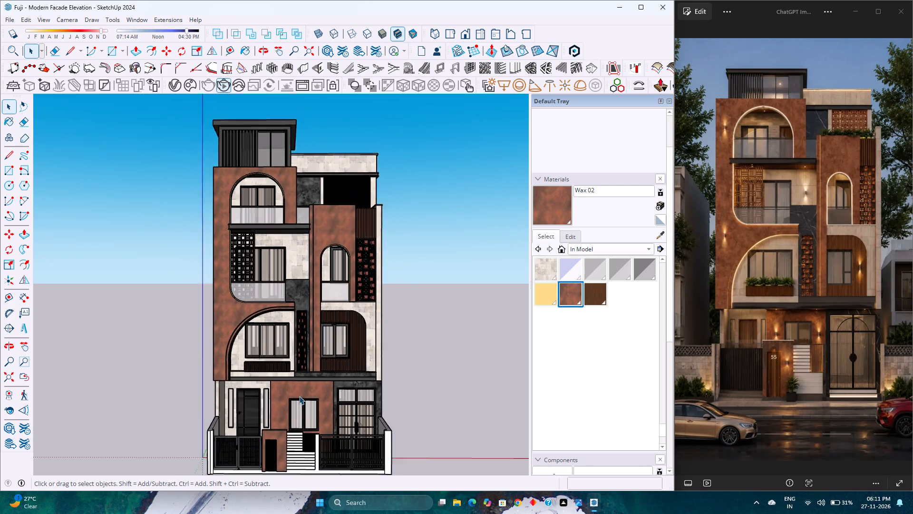
scroll(299, 396, "up", 1)
scroll(299, 396, "down", 2)
scroll(299, 396, "up", 2)
scroll(299, 396, "down", 3)
scroll(299, 396, "up", 3)
scroll(299, 396, "down", 3)
scroll(299, 396, "up", 4)
scroll(299, 396, "down", 4)
scroll(299, 396, "up", 4)
scroll(299, 396, "down", 4)
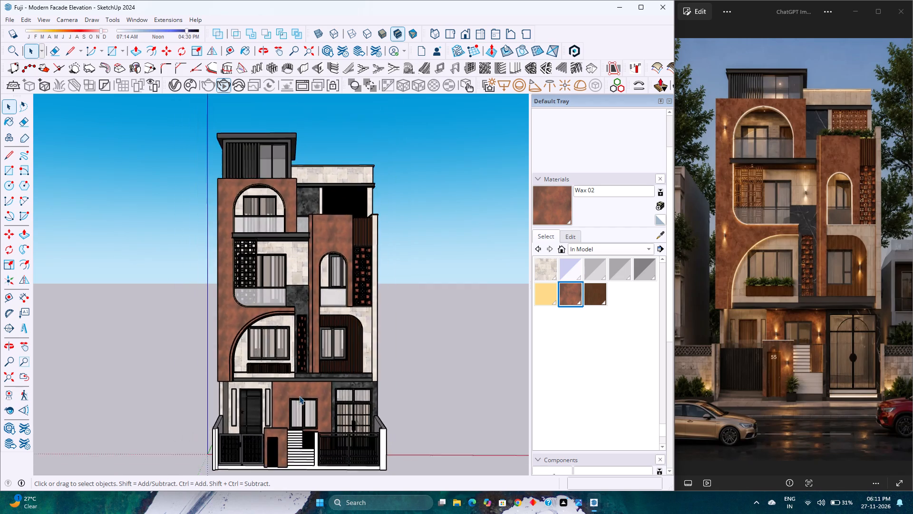
scroll(299, 396, "up", 3)
scroll(299, 396, "down", 3)
scroll(299, 396, "up", 3)
scroll(299, 396, "down", 3)
scroll(299, 396, "up", 3)
scroll(299, 396, "down", 3)
scroll(299, 396, "up", 3)
scroll(299, 396, "down", 3)
scroll(299, 396, "up", 3)
scroll(299, 396, "down", 3)
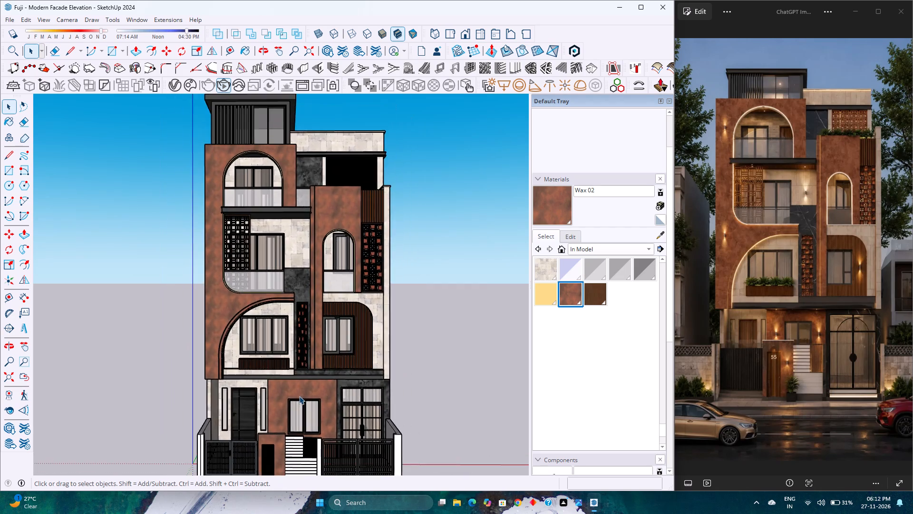
scroll(299, 396, "up", 4)
scroll(299, 396, "down", 5)
scroll(299, 396, "up", 4)
scroll(299, 396, "down", 4)
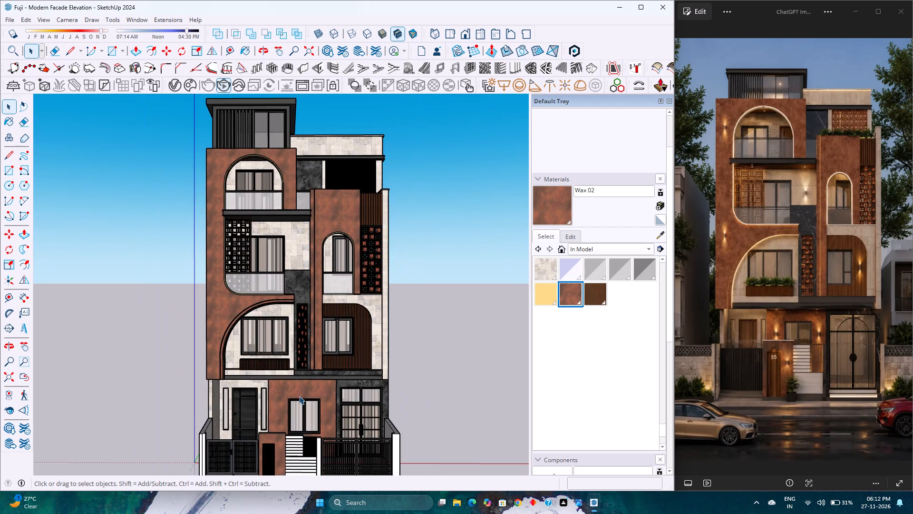
scroll(299, 396, "up", 4)
scroll(299, 396, "down", 7)
scroll(299, 395, "up", 4)
scroll(299, 395, "down", 4)
scroll(299, 395, "up", 3)
scroll(299, 395, "down", 3)
scroll(299, 395, "up", 2)
scroll(299, 395, "down", 2)
scroll(299, 395, "up", 2)
scroll(299, 395, "down", 2)
scroll(299, 395, "up", 2)
scroll(299, 395, "down", 2)
scroll(299, 395, "up", 2)
scroll(299, 395, "down", 2)
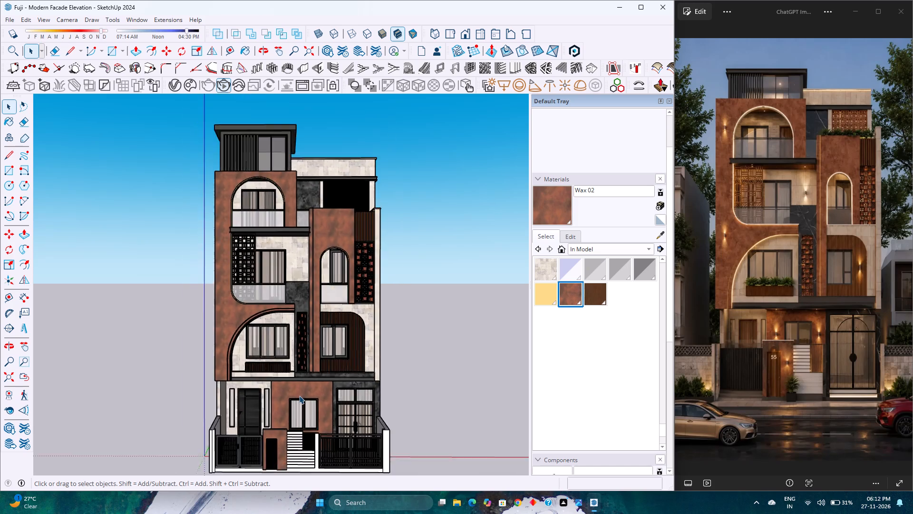
scroll(299, 395, "up", 3)
scroll(299, 395, "down", 3)
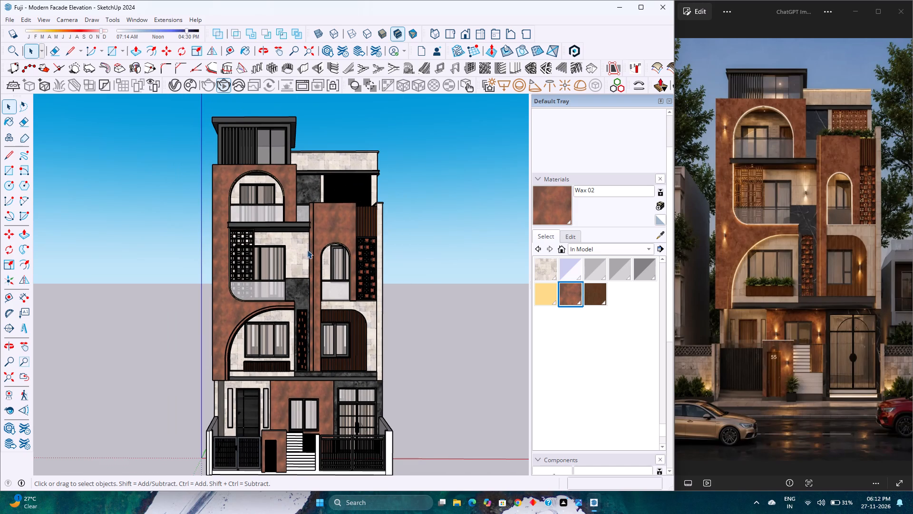
Examine the full front elevation around the dark stone column and the middle floors' balconies.
scroll(307, 282, "down", 2)
scroll(307, 285, "up", 2)
scroll(307, 289, "down", 2)
scroll(307, 290, "up", 2)
scroll(307, 290, "down", 3)
scroll(307, 290, "up", 2)
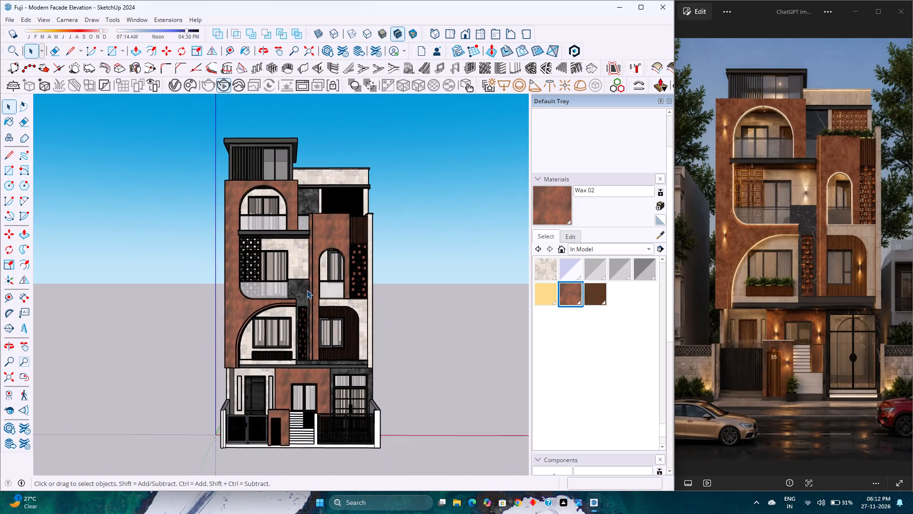
scroll(307, 290, "up", 1)
scroll(307, 290, "down", 3)
scroll(307, 290, "up", 3)
scroll(307, 290, "down", 4)
scroll(307, 290, "up", 3)
scroll(307, 290, "down", 3)
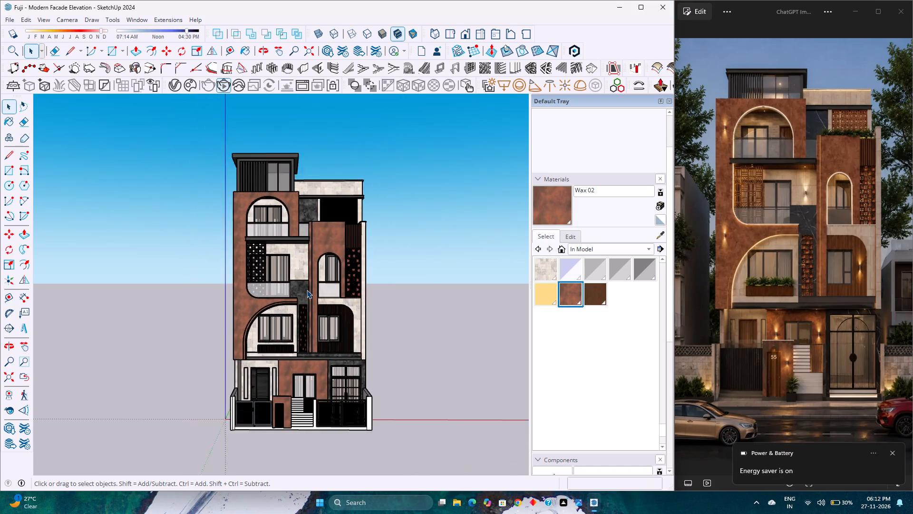
scroll(307, 290, "up", 3)
scroll(307, 290, "down", 3)
scroll(307, 290, "up", 3)
scroll(307, 290, "down", 3)
scroll(307, 290, "up", 3)
scroll(307, 290, "down", 3)
scroll(307, 290, "up", 3)
scroll(307, 290, "down", 3)
scroll(307, 290, "up", 3)
scroll(307, 290, "down", 3)
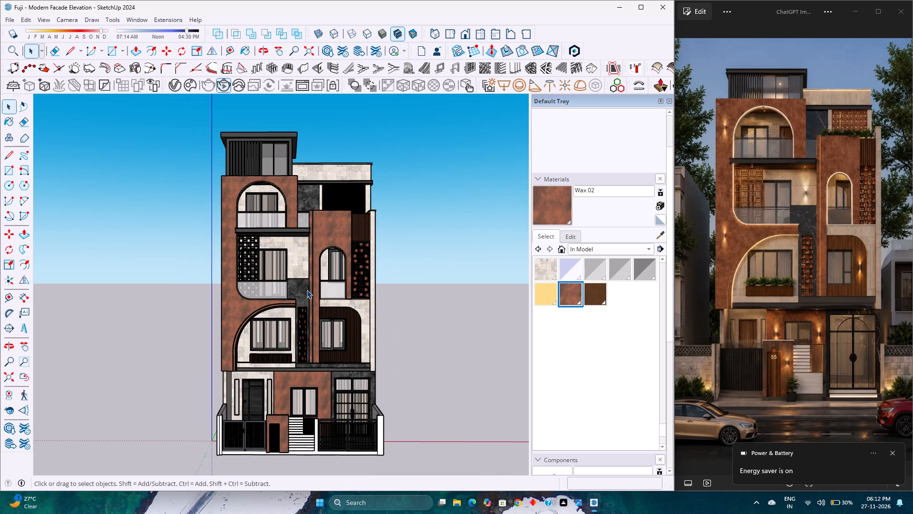
scroll(307, 290, "up", 3)
scroll(307, 290, "down", 3)
scroll(307, 290, "up", 3)
scroll(307, 290, "down", 3)
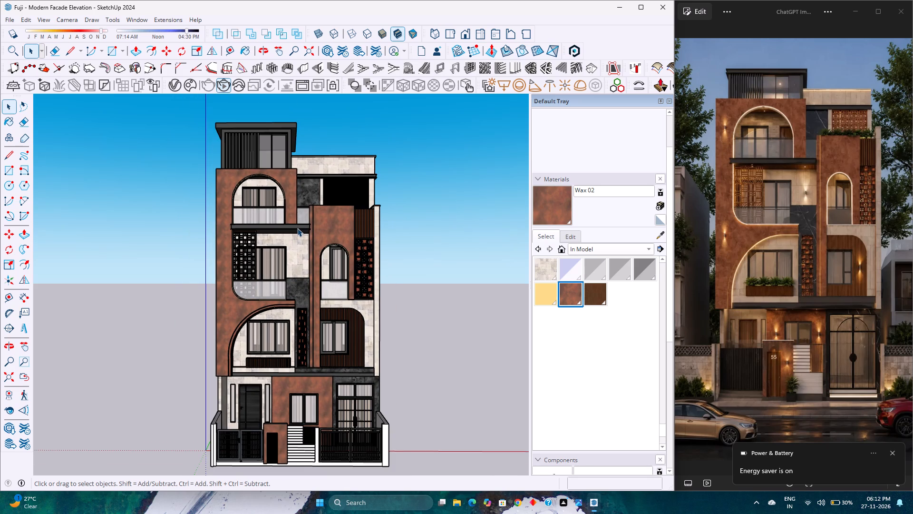
Check the reference image and examine the model's upper and middle floors around the narrow arched window and perforated screen.
left_click_drag(714, 264, 912, 442)
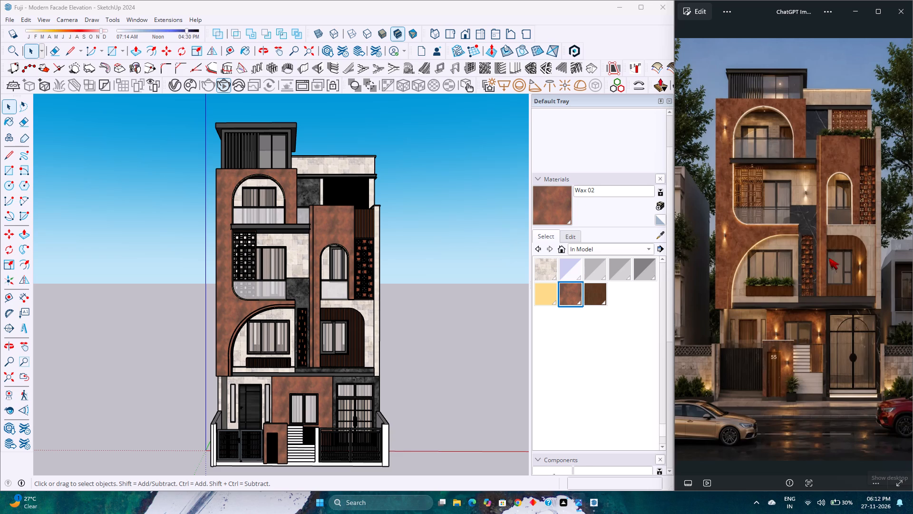
scroll(349, 256, "up", 3)
scroll(349, 256, "down", 3)
scroll(349, 256, "up", 3)
scroll(349, 256, "down", 3)
scroll(349, 256, "up", 3)
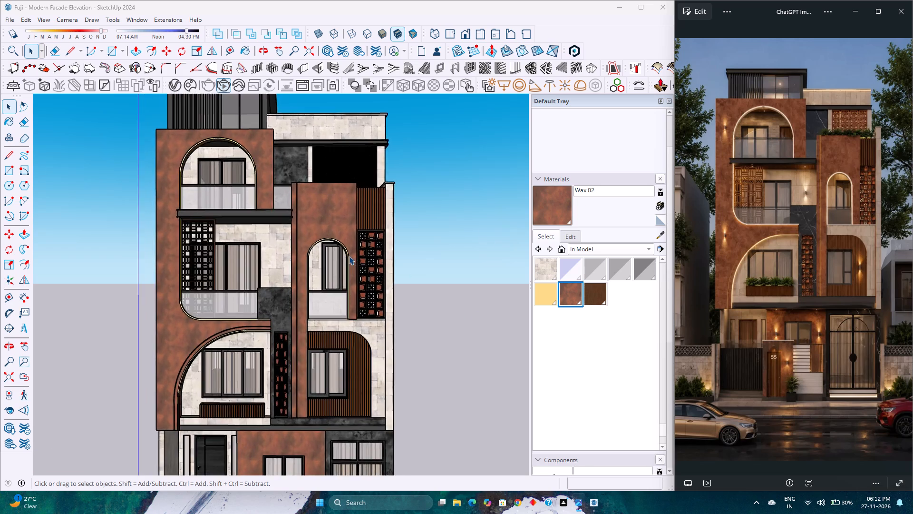
scroll(349, 256, "down", 3)
scroll(349, 256, "up", 3)
scroll(349, 256, "down", 3)
scroll(349, 256, "up", 3)
scroll(349, 256, "down", 3)
scroll(349, 256, "up", 2)
scroll(349, 256, "down", 2)
scroll(349, 256, "up", 3)
scroll(349, 256, "down", 3)
scroll(349, 256, "up", 3)
scroll(349, 256, "down", 3)
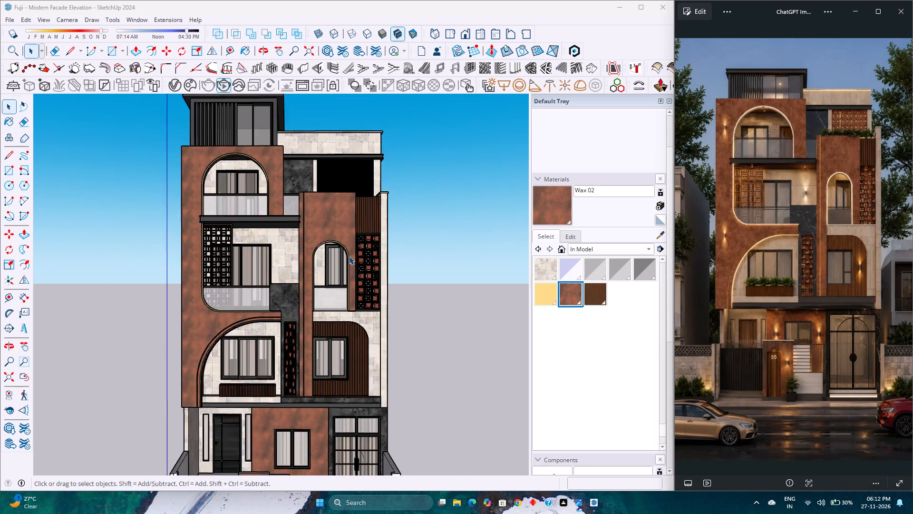
scroll(349, 256, "up", 3)
scroll(349, 256, "down", 3)
scroll(349, 256, "up", 2)
scroll(349, 256, "down", 3)
scroll(349, 256, "up", 3)
scroll(349, 256, "down", 3)
scroll(349, 256, "up", 3)
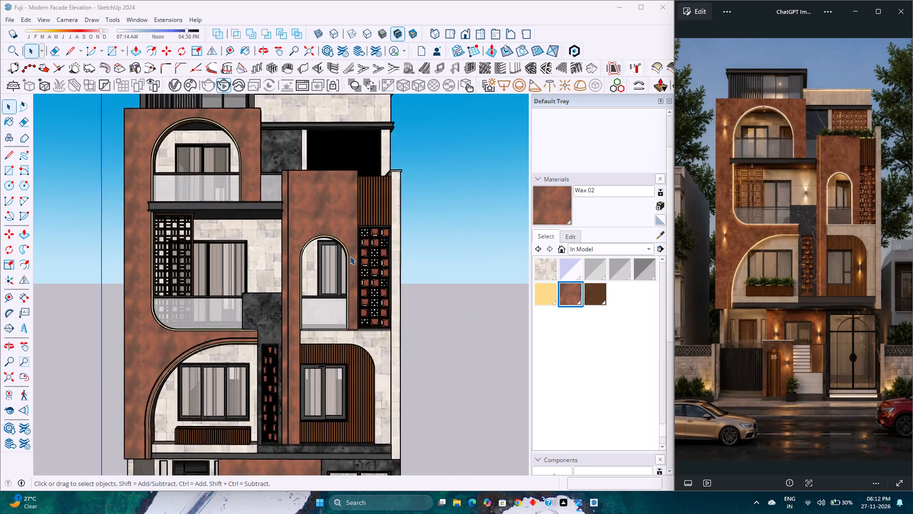
scroll(350, 256, "down", 3)
scroll(350, 256, "up", 2)
scroll(350, 256, "down", 3)
scroll(350, 256, "up", 4)
scroll(350, 256, "down", 3)
scroll(350, 256, "up", 3)
scroll(350, 256, "down", 3)
scroll(350, 256, "up", 3)
scroll(350, 256, "down", 2)
scroll(350, 256, "up", 3)
scroll(350, 256, "down", 3)
scroll(350, 256, "up", 3)
scroll(350, 256, "down", 3)
scroll(350, 256, "up", 3)
scroll(350, 256, "down", 3)
scroll(350, 256, "up", 3)
scroll(350, 256, "down", 3)
scroll(350, 256, "up", 3)
scroll(350, 256, "down", 3)
scroll(351, 251, "up", 3)
scroll(351, 252, "down", 3)
scroll(351, 252, "up", 3)
scroll(351, 252, "down", 3)
scroll(351, 252, "up", 1)
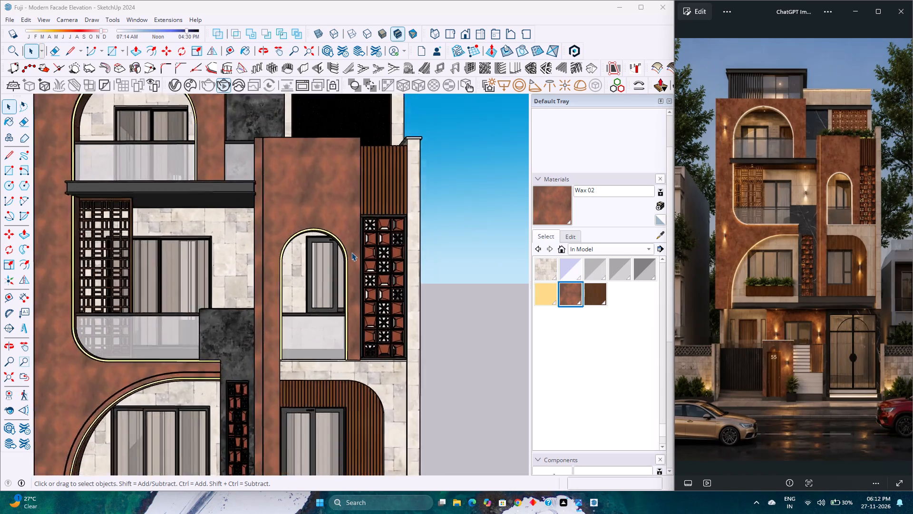
Examine the narrow arched window's trim, the wood slats and the perforated block screen beside it up close.
scroll(351, 252, "up", 2)
scroll(351, 252, "down", 3)
scroll(351, 252, "up", 2)
scroll(351, 252, "down", 2)
scroll(351, 252, "up", 2)
scroll(351, 252, "down", 2)
scroll(351, 252, "up", 2)
scroll(351, 252, "down", 3)
scroll(351, 252, "up", 3)
scroll(351, 252, "down", 3)
scroll(351, 252, "up", 3)
scroll(351, 252, "down", 2)
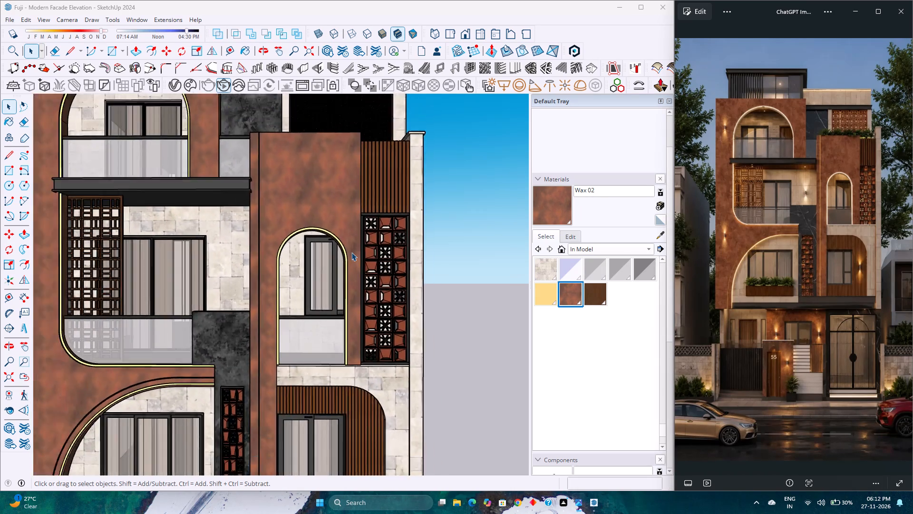
scroll(351, 252, "up", 2)
scroll(351, 252, "down", 3)
scroll(351, 252, "up", 3)
scroll(351, 252, "down", 3)
scroll(351, 252, "up", 2)
scroll(351, 252, "down", 1)
scroll(351, 252, "up", 1)
scroll(351, 252, "down", 2)
scroll(351, 252, "up", 2)
scroll(351, 252, "down", 2)
scroll(351, 252, "up", 3)
scroll(351, 252, "down", 3)
scroll(351, 252, "up", 3)
scroll(351, 252, "down", 2)
scroll(351, 252, "up", 1)
scroll(351, 252, "down", 2)
scroll(351, 252, "up", 2)
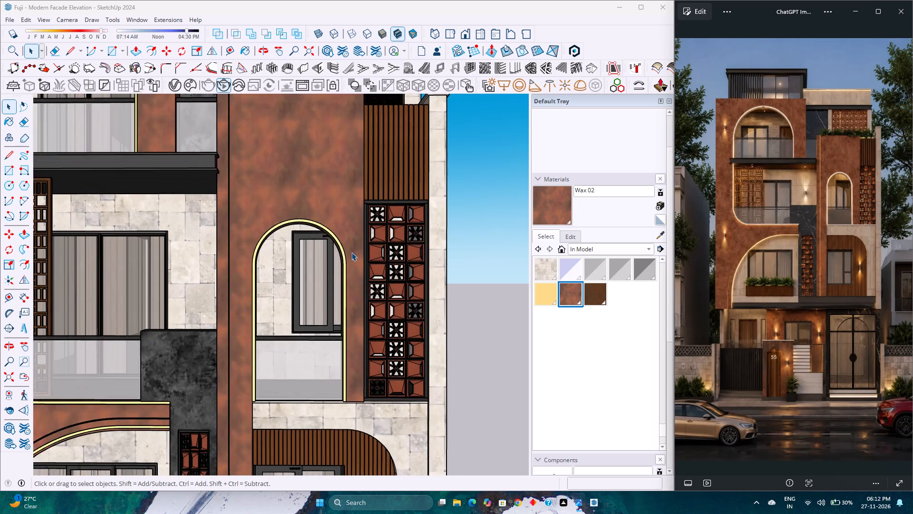
scroll(352, 252, "up", 1)
scroll(352, 252, "down", 4)
scroll(352, 252, "up", 3)
scroll(353, 252, "down", 1)
scroll(353, 252, "up", 3)
scroll(354, 252, "down", 3)
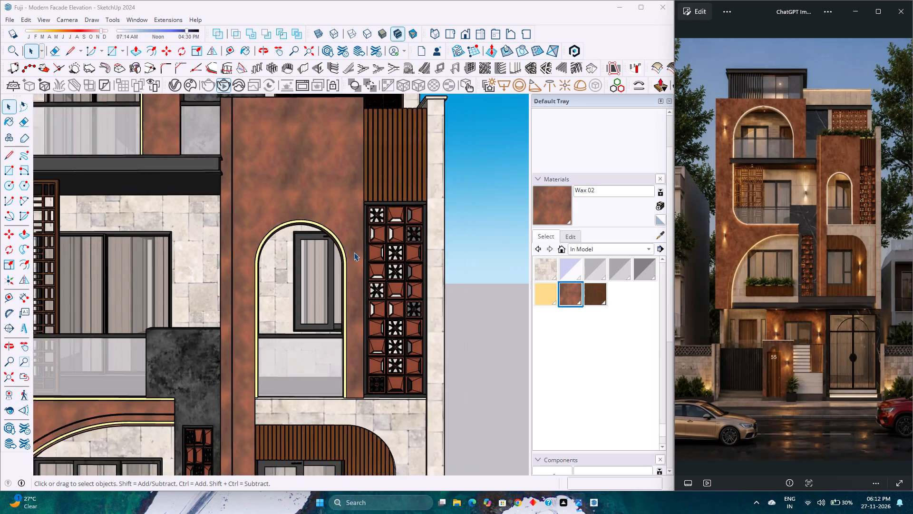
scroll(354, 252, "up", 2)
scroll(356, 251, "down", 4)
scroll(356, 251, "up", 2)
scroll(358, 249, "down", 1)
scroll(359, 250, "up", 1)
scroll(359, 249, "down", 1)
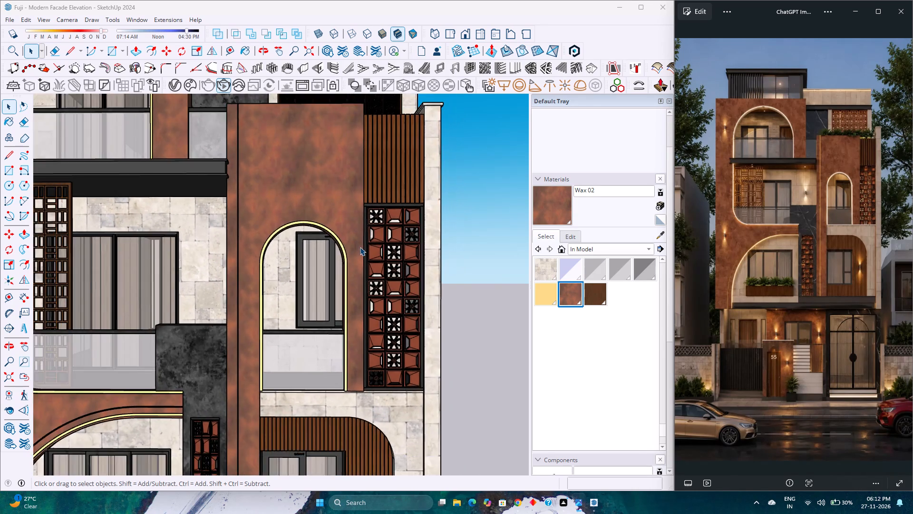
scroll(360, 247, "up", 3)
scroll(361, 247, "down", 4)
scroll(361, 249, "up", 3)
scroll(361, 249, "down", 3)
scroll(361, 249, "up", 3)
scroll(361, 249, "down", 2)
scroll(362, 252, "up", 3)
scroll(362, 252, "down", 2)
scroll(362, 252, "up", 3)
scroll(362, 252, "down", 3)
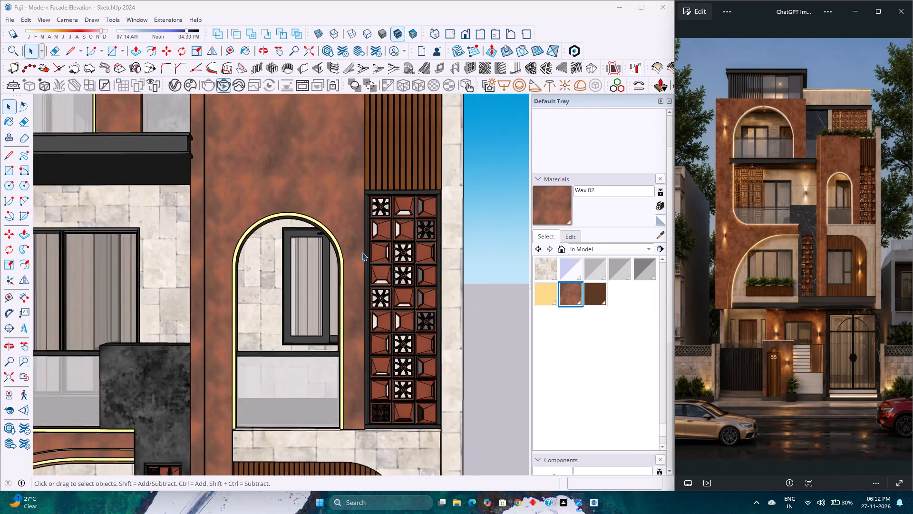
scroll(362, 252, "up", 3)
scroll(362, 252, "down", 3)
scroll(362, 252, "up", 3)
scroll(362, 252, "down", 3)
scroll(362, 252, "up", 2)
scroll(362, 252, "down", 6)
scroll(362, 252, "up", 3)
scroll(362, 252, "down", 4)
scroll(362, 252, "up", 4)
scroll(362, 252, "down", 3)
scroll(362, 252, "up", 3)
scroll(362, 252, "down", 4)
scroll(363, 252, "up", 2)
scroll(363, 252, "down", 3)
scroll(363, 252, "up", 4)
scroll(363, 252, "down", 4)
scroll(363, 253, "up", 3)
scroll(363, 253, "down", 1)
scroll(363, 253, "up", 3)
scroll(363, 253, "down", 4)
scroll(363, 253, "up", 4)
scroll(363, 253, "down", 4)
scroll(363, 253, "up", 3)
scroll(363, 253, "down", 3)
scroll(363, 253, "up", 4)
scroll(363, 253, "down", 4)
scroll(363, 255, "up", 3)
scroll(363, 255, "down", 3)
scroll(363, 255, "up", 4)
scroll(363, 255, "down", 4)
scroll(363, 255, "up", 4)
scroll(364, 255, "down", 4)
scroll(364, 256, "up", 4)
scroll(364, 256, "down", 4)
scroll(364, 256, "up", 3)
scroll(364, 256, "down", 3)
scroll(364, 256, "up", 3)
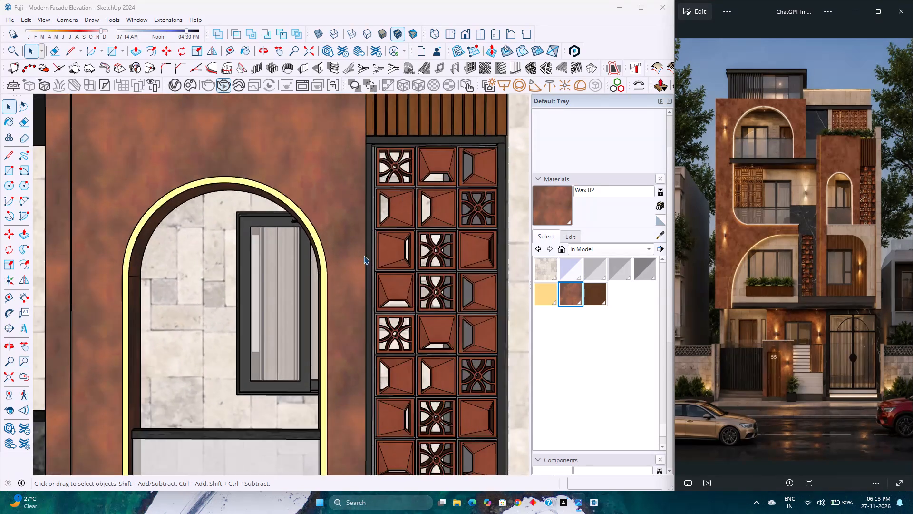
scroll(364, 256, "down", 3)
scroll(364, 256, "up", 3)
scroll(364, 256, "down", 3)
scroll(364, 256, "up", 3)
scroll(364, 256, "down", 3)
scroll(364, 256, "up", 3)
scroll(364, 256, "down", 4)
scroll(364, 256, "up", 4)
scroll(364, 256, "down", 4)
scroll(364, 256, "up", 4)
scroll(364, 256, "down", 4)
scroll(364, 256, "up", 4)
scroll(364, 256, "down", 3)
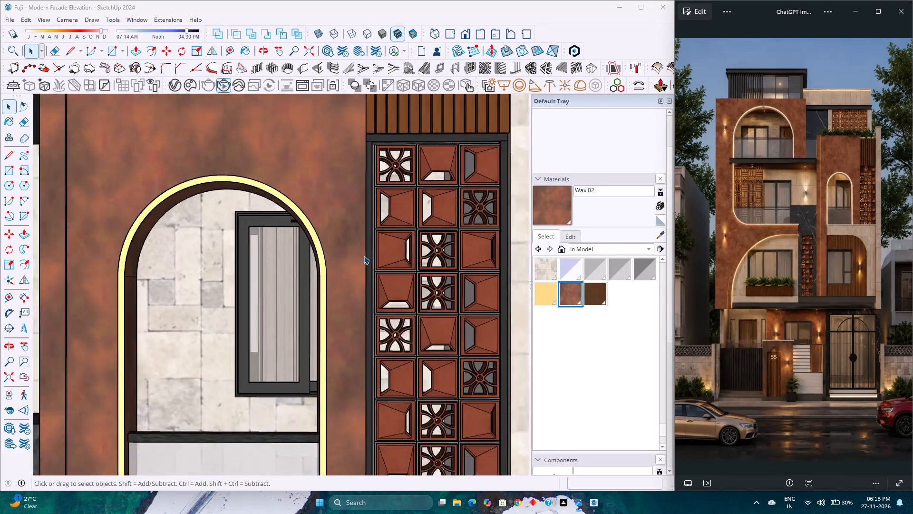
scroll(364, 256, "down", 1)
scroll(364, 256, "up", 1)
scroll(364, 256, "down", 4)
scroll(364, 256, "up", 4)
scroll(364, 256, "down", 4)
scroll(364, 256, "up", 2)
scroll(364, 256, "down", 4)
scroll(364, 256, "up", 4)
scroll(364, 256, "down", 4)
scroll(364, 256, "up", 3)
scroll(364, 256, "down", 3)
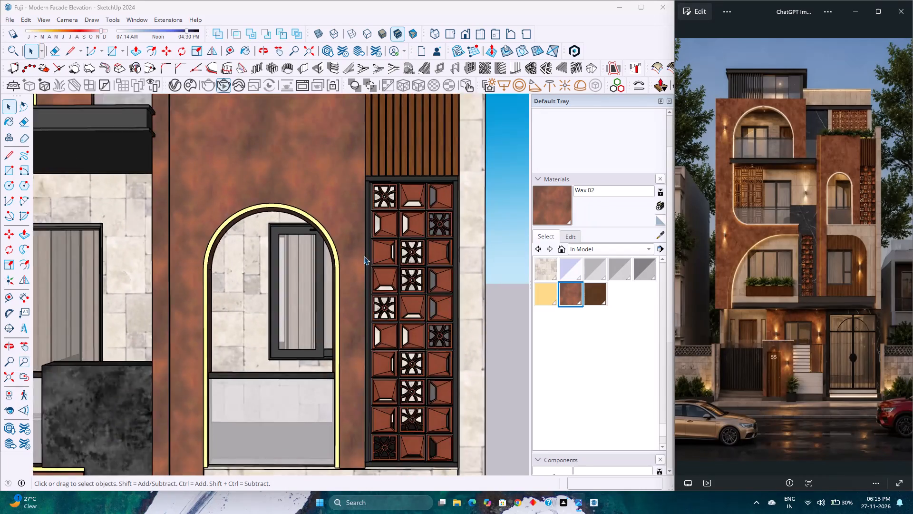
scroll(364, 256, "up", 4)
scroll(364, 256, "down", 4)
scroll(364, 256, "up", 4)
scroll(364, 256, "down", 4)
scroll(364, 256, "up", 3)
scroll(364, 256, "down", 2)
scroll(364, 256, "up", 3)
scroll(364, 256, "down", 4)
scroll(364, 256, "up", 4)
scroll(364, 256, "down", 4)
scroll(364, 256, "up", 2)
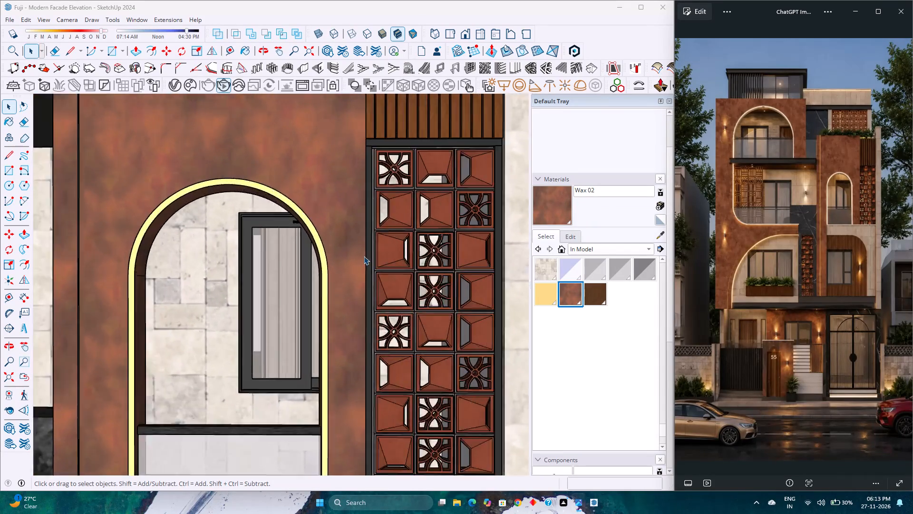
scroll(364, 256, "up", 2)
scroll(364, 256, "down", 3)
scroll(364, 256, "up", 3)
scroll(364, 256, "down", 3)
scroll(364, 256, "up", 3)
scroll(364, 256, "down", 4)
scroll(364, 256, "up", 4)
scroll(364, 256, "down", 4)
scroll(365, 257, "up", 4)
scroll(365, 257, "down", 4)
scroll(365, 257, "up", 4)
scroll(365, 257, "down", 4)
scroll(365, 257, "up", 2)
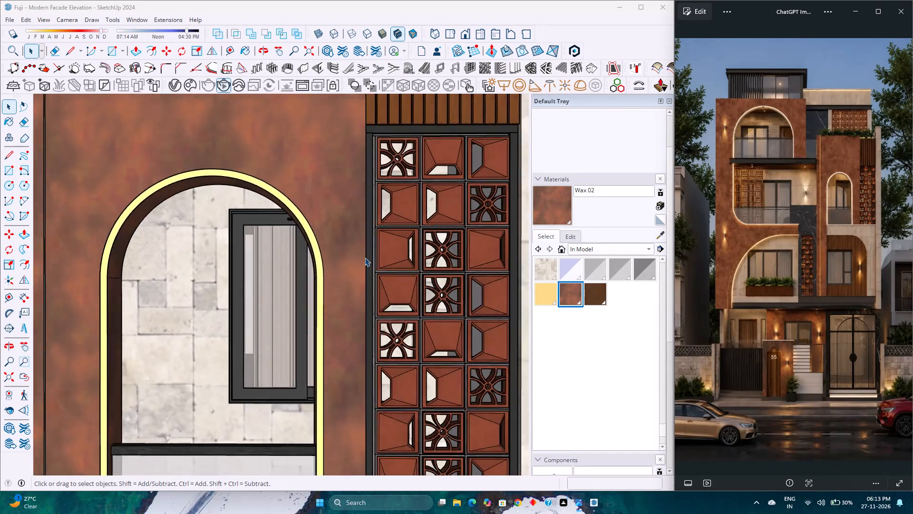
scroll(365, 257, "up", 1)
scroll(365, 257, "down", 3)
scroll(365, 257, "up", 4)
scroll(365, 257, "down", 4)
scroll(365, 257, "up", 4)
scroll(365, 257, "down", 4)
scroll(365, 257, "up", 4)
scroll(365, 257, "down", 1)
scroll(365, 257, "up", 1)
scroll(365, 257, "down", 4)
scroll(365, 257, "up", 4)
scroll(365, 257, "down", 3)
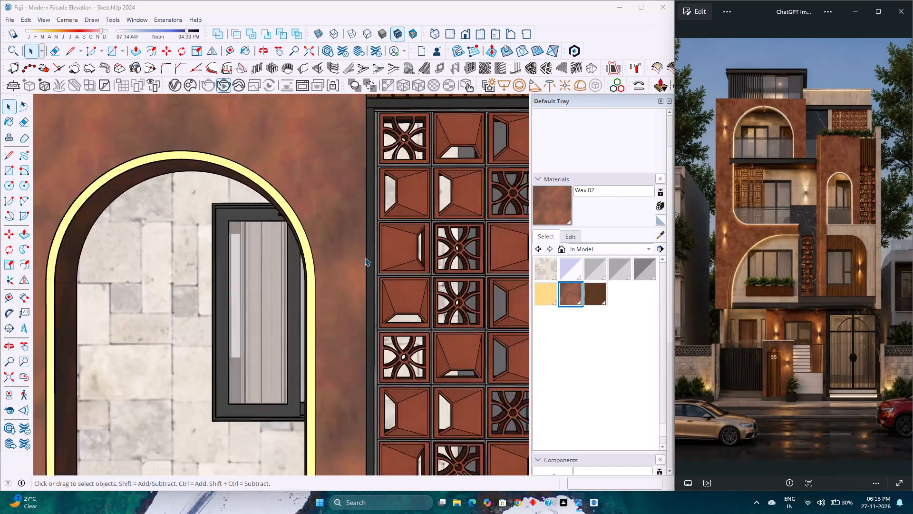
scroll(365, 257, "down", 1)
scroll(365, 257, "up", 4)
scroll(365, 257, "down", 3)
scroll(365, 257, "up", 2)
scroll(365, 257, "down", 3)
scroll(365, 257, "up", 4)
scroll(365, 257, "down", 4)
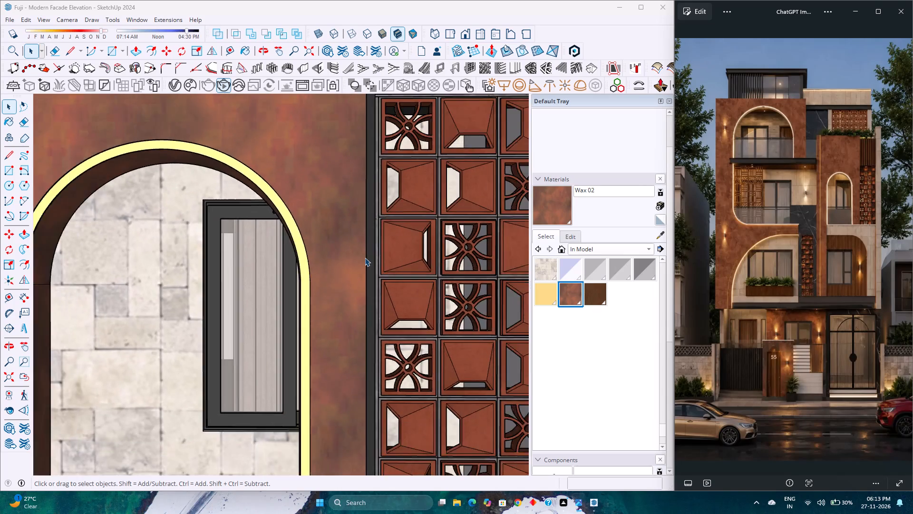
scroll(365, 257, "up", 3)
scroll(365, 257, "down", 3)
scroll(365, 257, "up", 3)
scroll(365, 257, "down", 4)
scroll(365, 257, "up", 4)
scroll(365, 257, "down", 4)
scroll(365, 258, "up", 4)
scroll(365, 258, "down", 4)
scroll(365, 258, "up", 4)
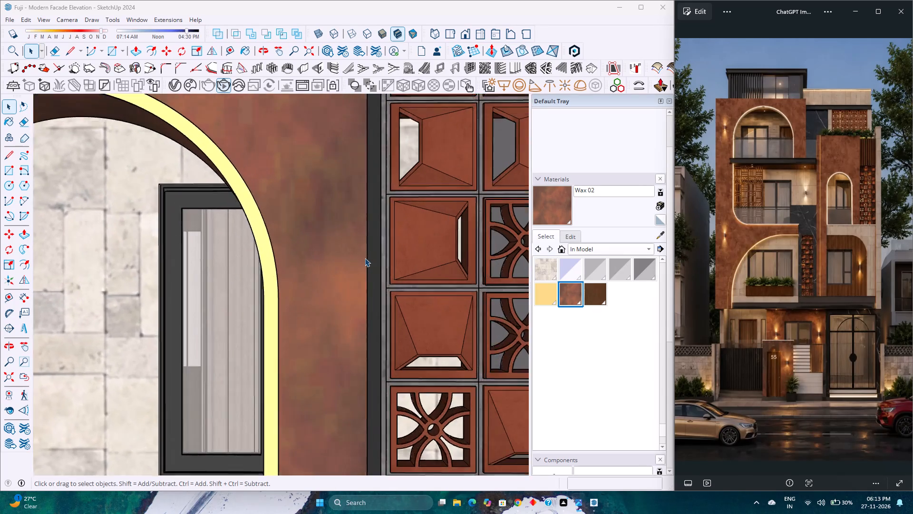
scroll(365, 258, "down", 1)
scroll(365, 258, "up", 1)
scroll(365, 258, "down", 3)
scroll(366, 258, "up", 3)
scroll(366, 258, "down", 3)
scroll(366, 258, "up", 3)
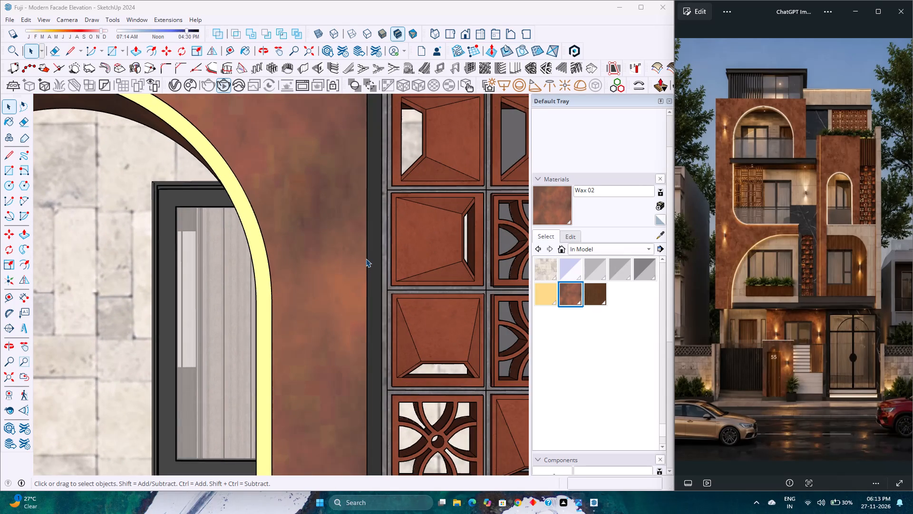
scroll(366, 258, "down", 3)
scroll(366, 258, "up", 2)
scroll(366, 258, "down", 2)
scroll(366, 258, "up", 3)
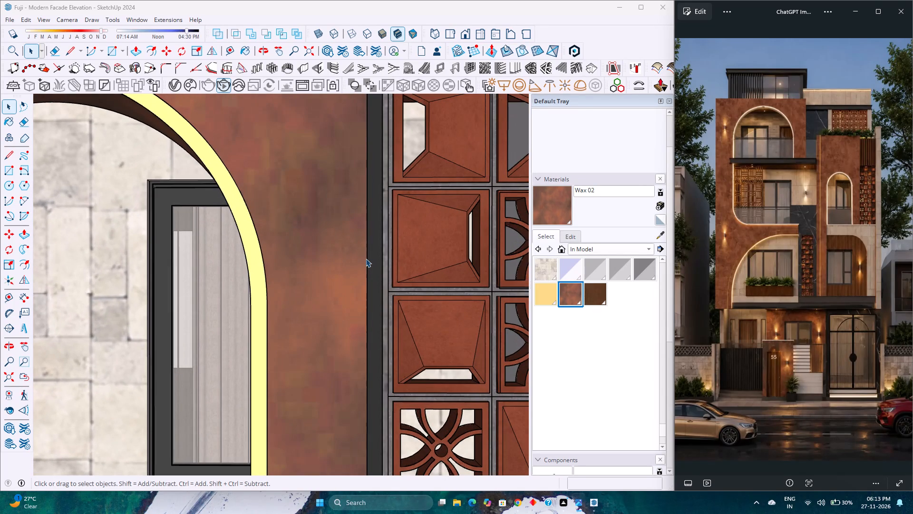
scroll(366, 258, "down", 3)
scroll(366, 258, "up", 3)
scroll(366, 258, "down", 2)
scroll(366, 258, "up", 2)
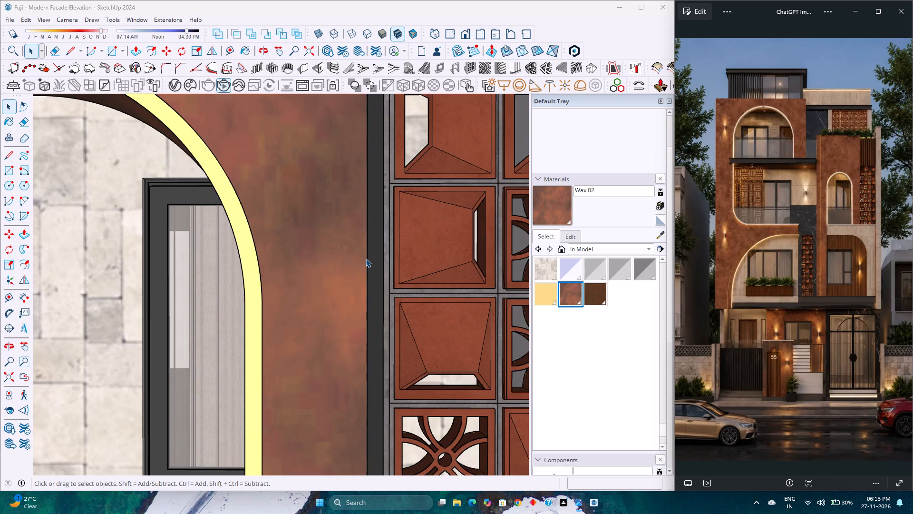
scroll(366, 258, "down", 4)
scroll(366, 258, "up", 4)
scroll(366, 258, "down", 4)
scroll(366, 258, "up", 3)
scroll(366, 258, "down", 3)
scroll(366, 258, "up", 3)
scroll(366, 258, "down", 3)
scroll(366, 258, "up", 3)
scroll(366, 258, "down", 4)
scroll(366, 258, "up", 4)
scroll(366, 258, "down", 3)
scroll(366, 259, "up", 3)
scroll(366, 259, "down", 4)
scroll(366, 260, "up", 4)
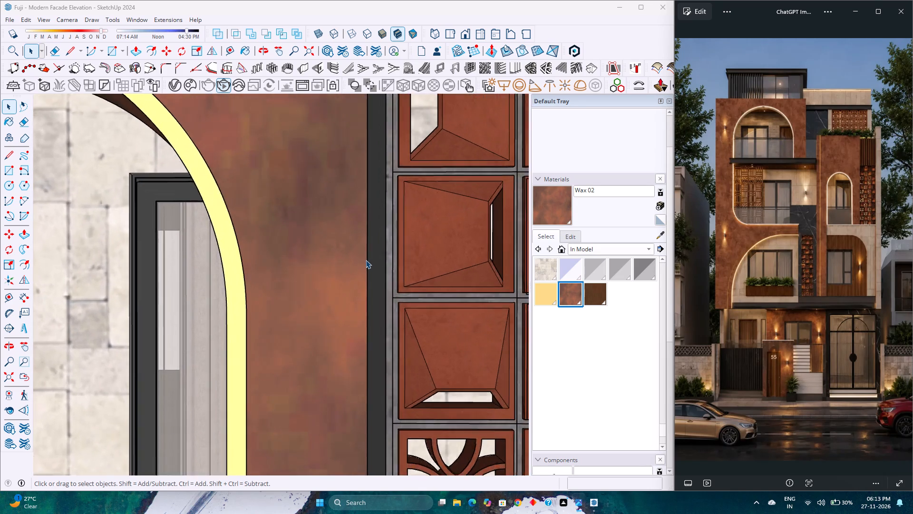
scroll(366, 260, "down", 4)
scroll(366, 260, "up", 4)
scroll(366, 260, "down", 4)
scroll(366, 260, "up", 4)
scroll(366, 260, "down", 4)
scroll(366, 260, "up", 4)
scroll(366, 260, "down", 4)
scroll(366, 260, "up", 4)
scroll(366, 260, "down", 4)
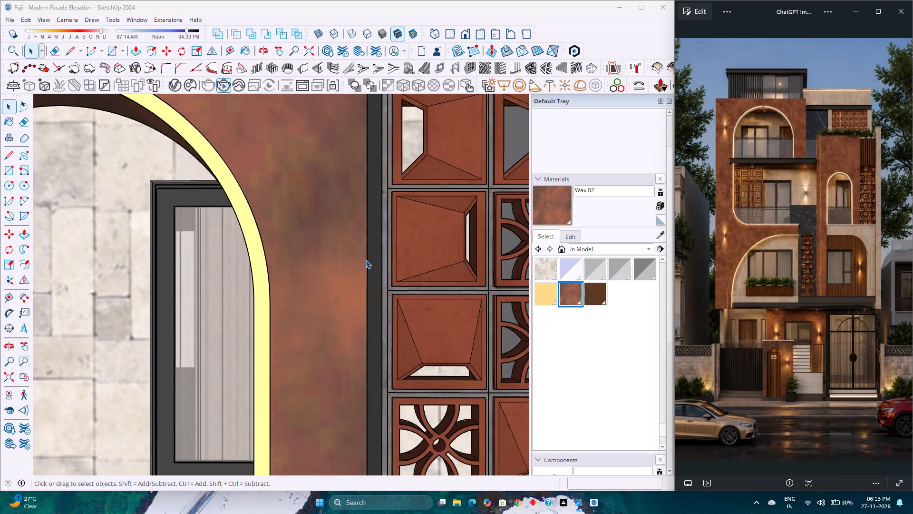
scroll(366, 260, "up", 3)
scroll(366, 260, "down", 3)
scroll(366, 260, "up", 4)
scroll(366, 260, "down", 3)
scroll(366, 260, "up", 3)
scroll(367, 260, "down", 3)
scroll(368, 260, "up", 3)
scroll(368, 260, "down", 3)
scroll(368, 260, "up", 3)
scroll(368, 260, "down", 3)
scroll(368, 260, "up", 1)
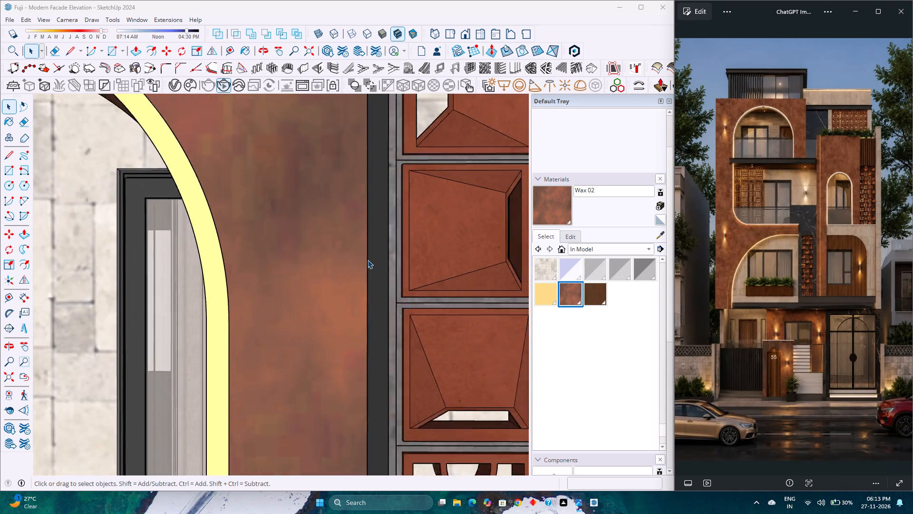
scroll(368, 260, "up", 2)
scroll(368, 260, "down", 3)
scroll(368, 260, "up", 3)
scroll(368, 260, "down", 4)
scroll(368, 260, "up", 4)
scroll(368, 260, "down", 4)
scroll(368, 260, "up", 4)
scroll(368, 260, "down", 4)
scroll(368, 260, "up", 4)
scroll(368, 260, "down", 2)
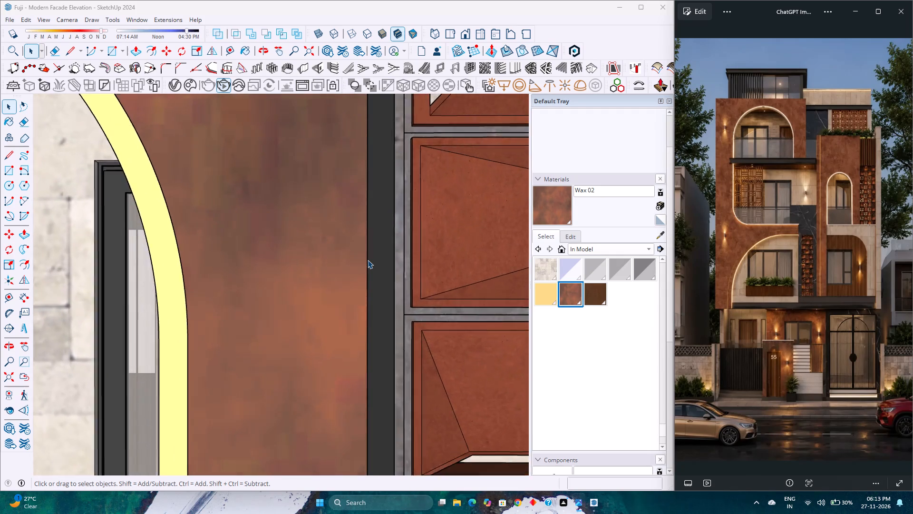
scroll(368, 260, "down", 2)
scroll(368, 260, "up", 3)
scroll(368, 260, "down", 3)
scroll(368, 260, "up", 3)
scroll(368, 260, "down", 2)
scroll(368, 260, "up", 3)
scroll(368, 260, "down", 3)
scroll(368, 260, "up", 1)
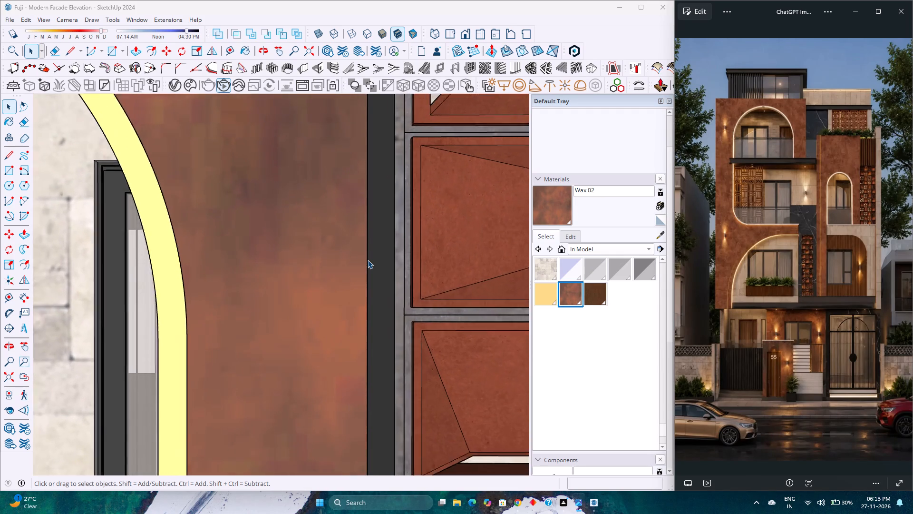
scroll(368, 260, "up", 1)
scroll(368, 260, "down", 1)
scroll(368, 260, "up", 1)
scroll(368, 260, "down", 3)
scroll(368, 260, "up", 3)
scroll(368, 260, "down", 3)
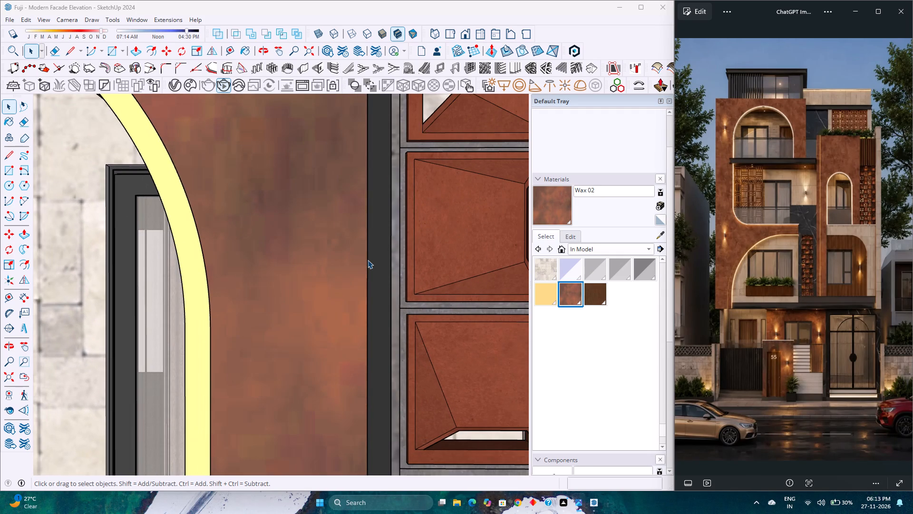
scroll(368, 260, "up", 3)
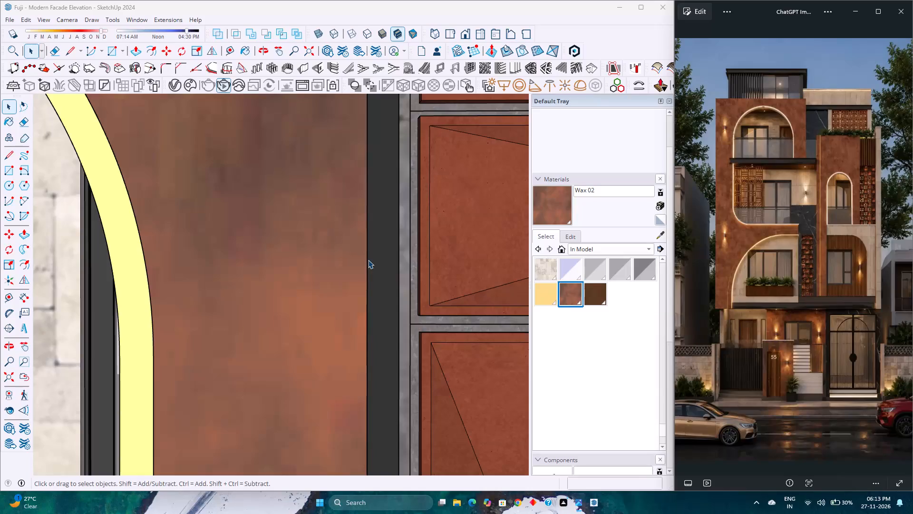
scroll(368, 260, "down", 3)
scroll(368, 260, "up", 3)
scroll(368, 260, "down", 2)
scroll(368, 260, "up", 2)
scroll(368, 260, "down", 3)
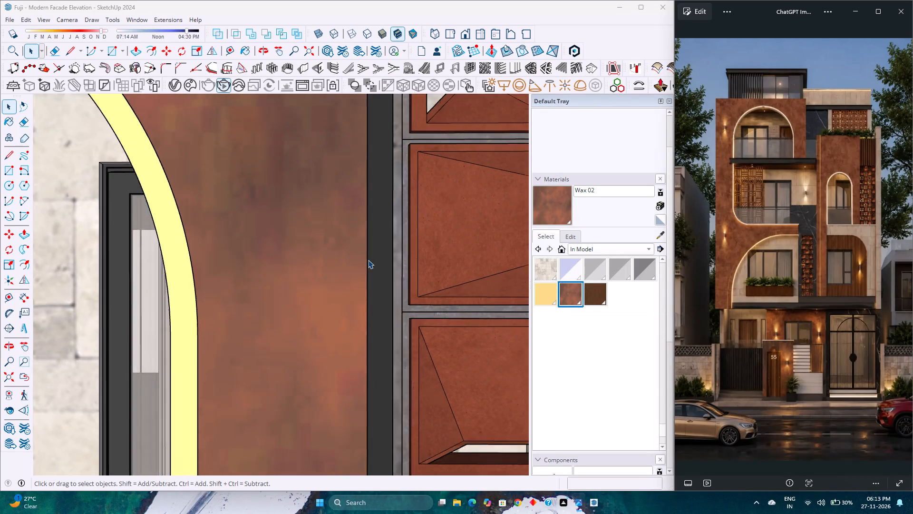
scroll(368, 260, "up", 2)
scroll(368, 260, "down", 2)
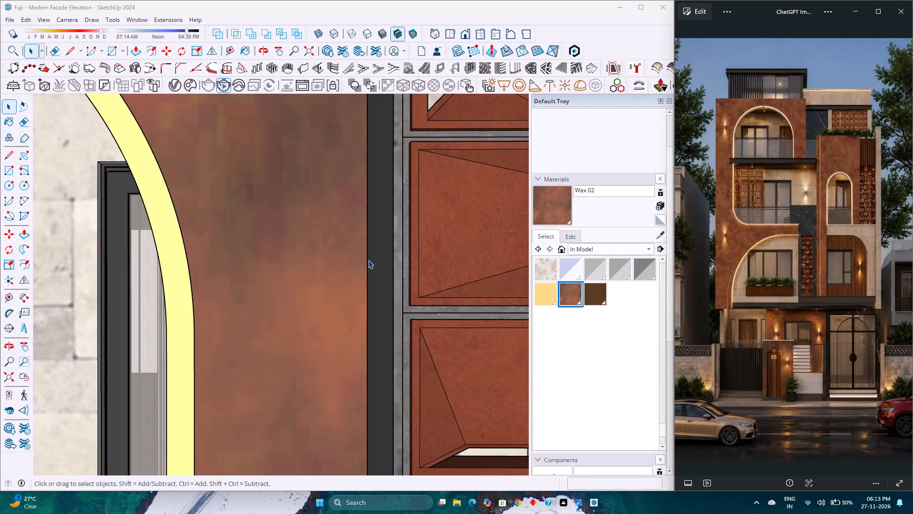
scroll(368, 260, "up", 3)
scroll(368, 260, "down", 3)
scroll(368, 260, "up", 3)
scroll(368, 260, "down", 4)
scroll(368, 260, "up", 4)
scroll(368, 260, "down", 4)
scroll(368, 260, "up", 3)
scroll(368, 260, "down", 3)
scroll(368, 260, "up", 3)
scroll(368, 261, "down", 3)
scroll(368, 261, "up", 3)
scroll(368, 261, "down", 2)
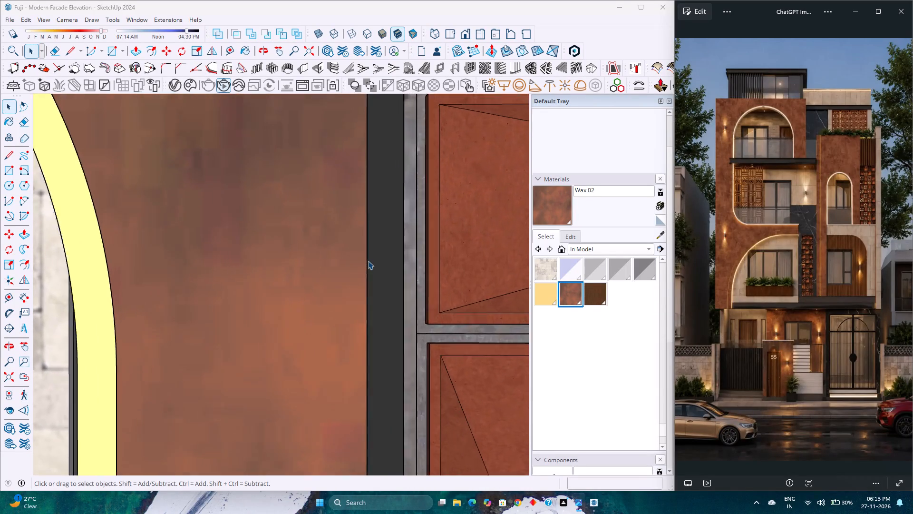
Examine the whole building in three-quarter perspective, comparing the front facade's arches, screens and balconies with the reference image.
scroll(368, 261, "down", 5)
scroll(368, 261, "up", 1)
scroll(368, 261, "down", 17)
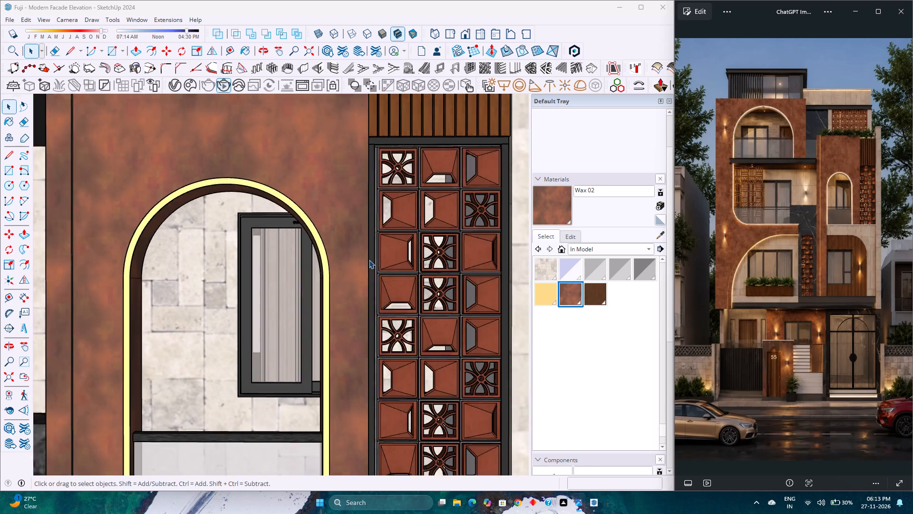
scroll(369, 260, "down", 13)
scroll(369, 260, "up", 1)
middle_click_drag(391, 267, 271, 262)
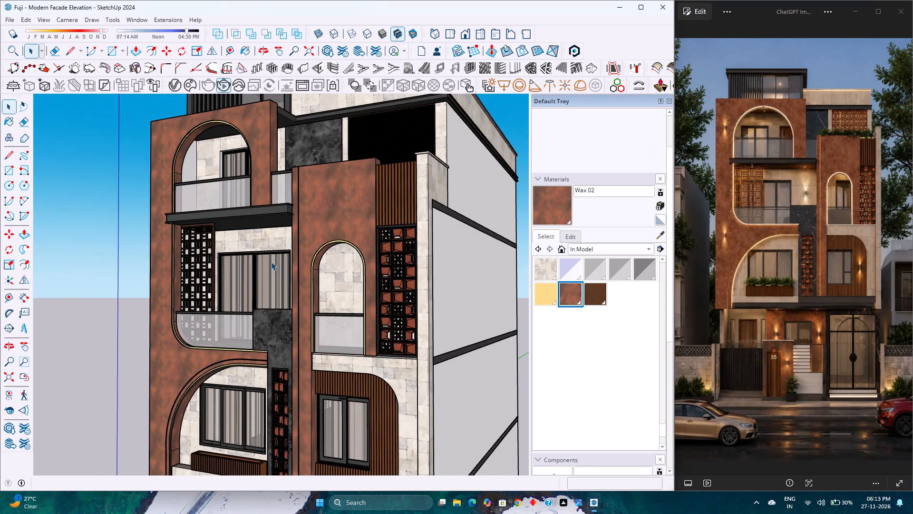
scroll(271, 262, "down", 5)
middle_click_drag(270, 339, 284, 292)
middle_click(284, 292)
scroll(286, 289, "down", 4)
middle_click_drag(276, 318, 287, 302)
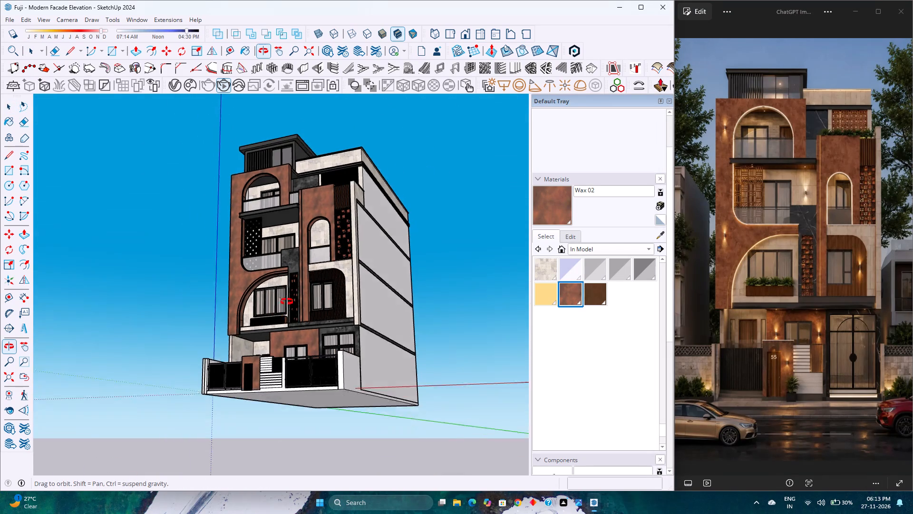
middle_click_drag(287, 302, 274, 314)
middle_click(274, 313)
middle_click(274, 311)
scroll(275, 310, "up", 3)
middle_click(275, 310)
middle_click(275, 310)
middle_click(275, 309)
scroll(275, 309, "down", 4)
scroll(275, 309, "up", 4)
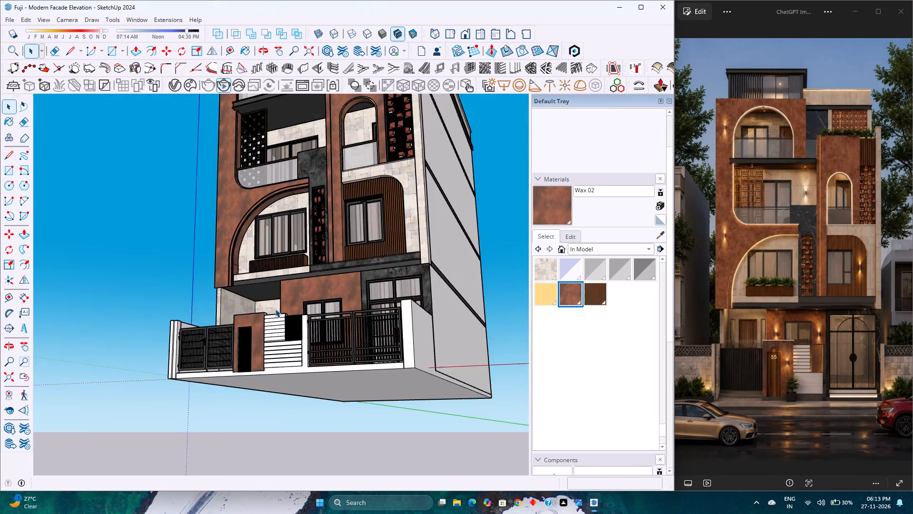
scroll(275, 309, "down", 8)
middle_click_drag(291, 283, 281, 331)
middle_click(281, 331)
scroll(275, 319, "down", 3)
middle_click_drag(280, 319, 296, 277)
middle_click(296, 277)
middle_click(296, 277)
scroll(296, 277, "up", 7)
scroll(268, 298, "down", 4)
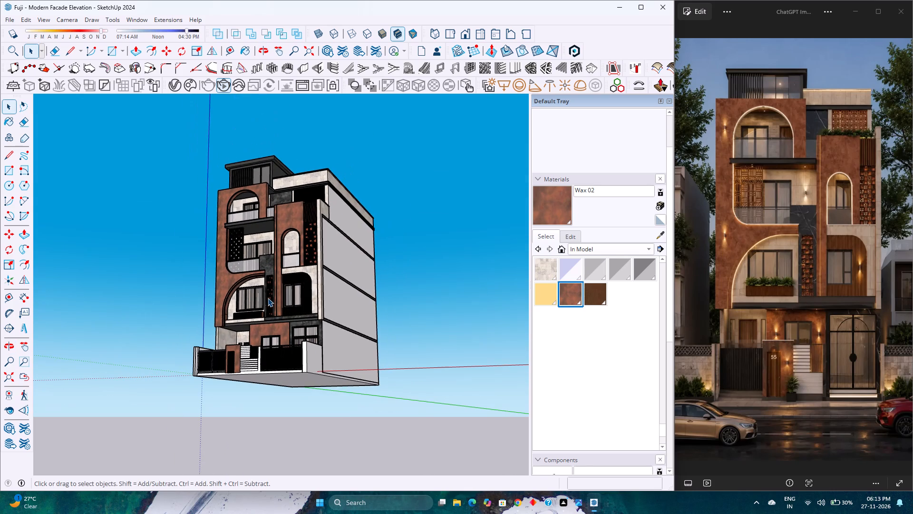
scroll(268, 298, "up", 2)
scroll(268, 298, "down", 2)
scroll(268, 298, "up", 1)
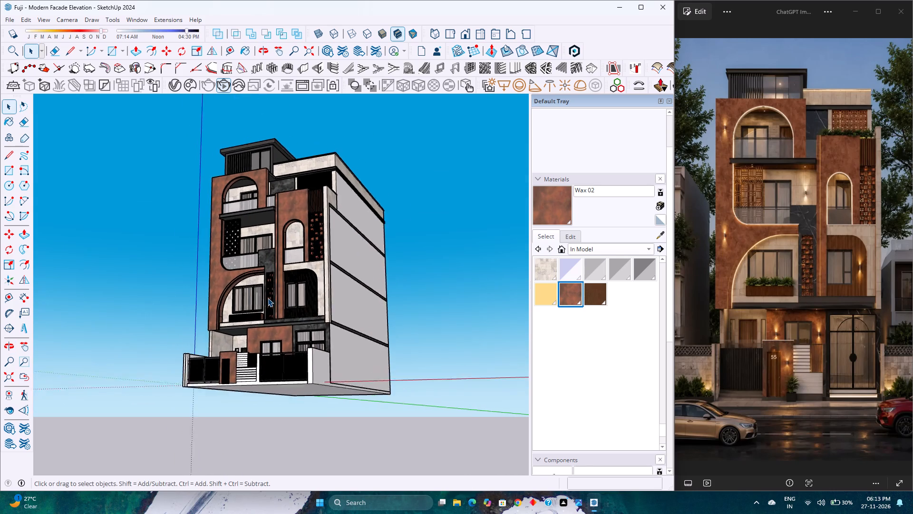
scroll(268, 298, "up", 4)
scroll(281, 290, "down", 3)
scroll(281, 290, "up", 1)
middle_click(282, 292)
middle_click_drag(282, 296, 283, 331)
scroll(288, 305, "down", 4)
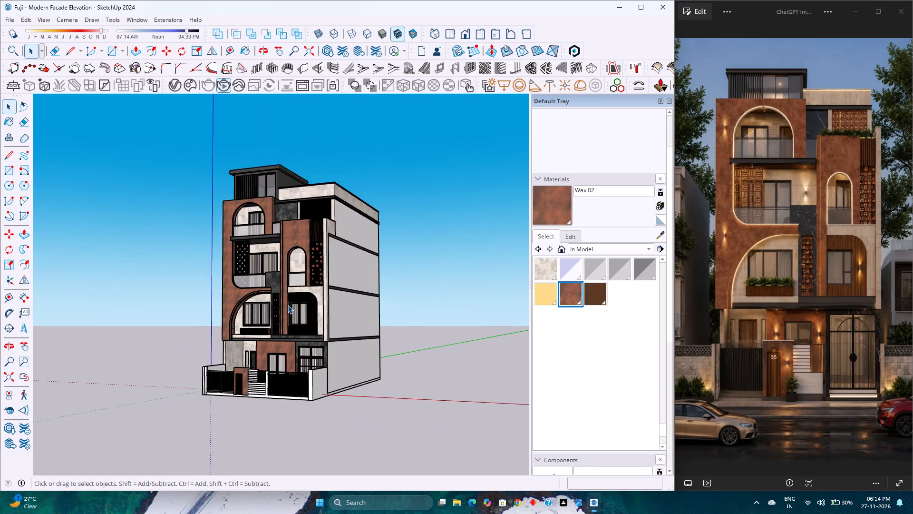
scroll(288, 305, "down", 3)
middle_click_drag(263, 384, 261, 423)
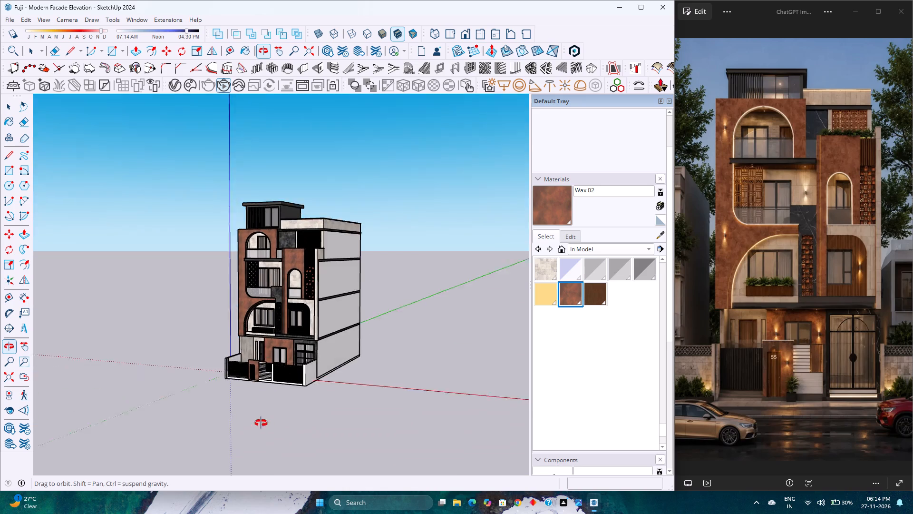
middle_click_drag(261, 423, 261, 429)
middle_click(261, 428)
scroll(271, 348, "down", 4)
scroll(271, 353, "up", 9)
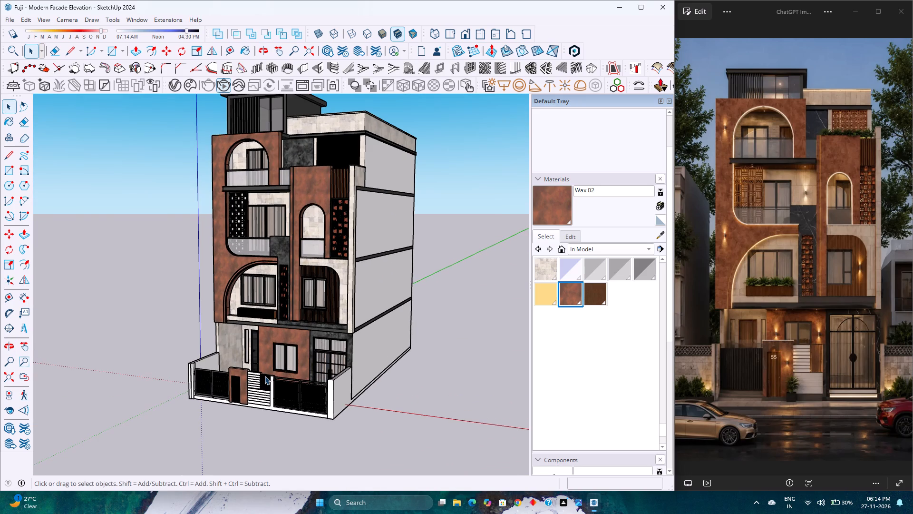
scroll(284, 403, "up", 4)
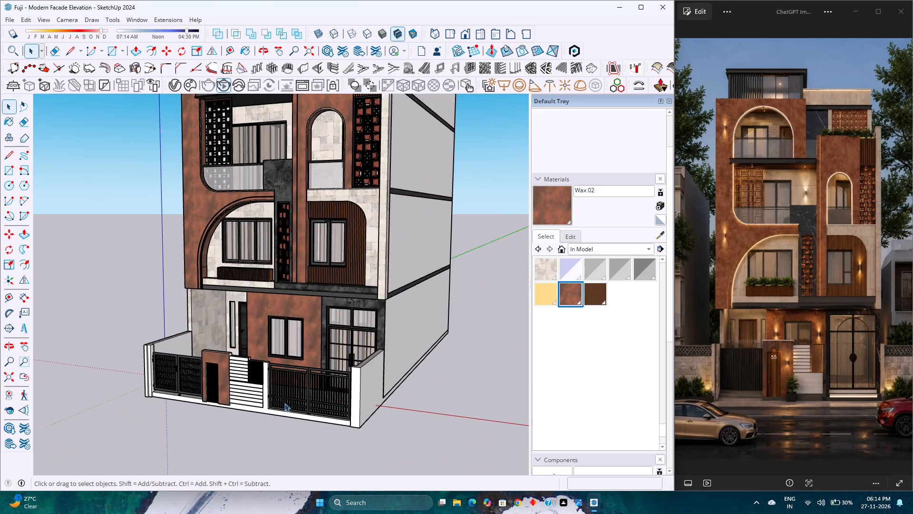
scroll(284, 403, "down", 4)
scroll(250, 413, "up", 3)
scroll(251, 413, "down", 3)
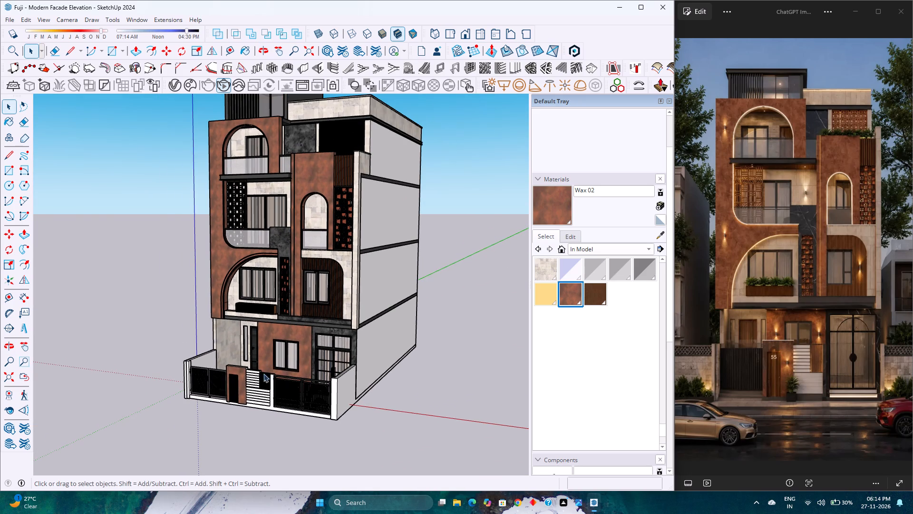
Examine the ground-floor entrance, boundary gates, gate pillar and white slatted wall up close in perspective.
scroll(264, 379, "up", 12)
scroll(260, 405, "down", 1)
middle_click_drag(258, 410, 266, 388)
scroll(258, 410, "up", 1)
middle_click(266, 388)
scroll(266, 387, "down", 2)
scroll(268, 387, "up", 3)
scroll(268, 387, "down", 4)
scroll(268, 387, "up", 3)
scroll(268, 391, "down", 1)
scroll(263, 437, "up", 4)
scroll(263, 437, "down", 4)
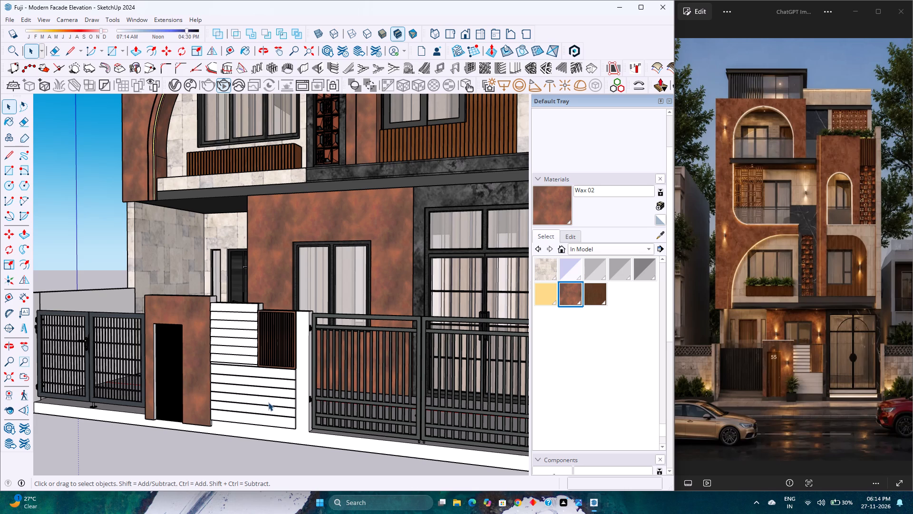
scroll(268, 404, "down", 1)
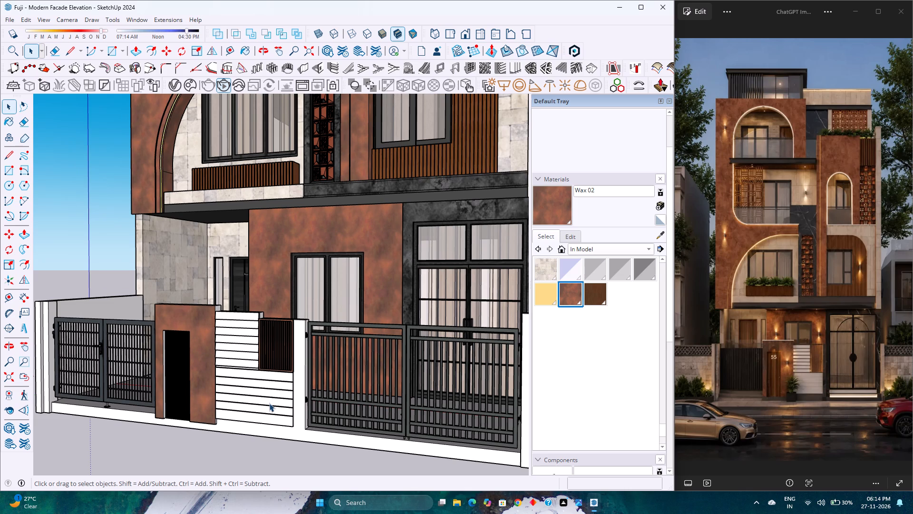
scroll(267, 400, "down", 2)
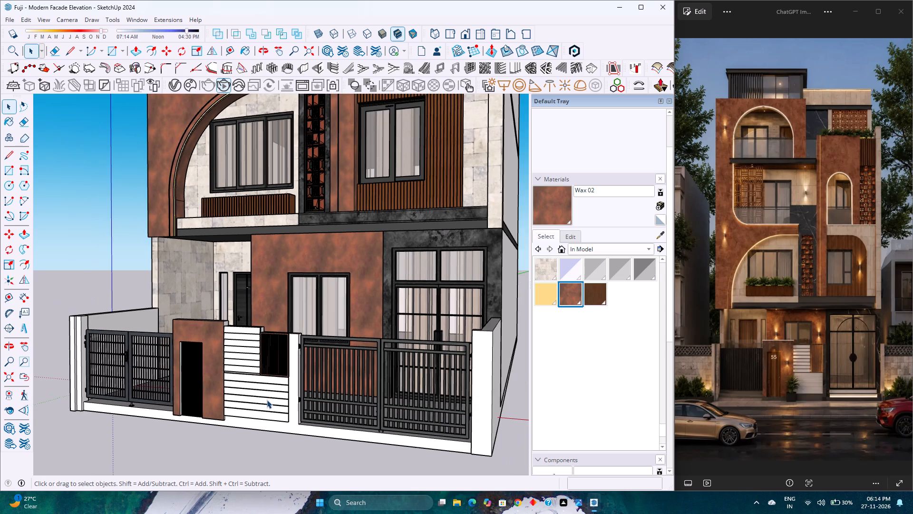
scroll(267, 400, "down", 9)
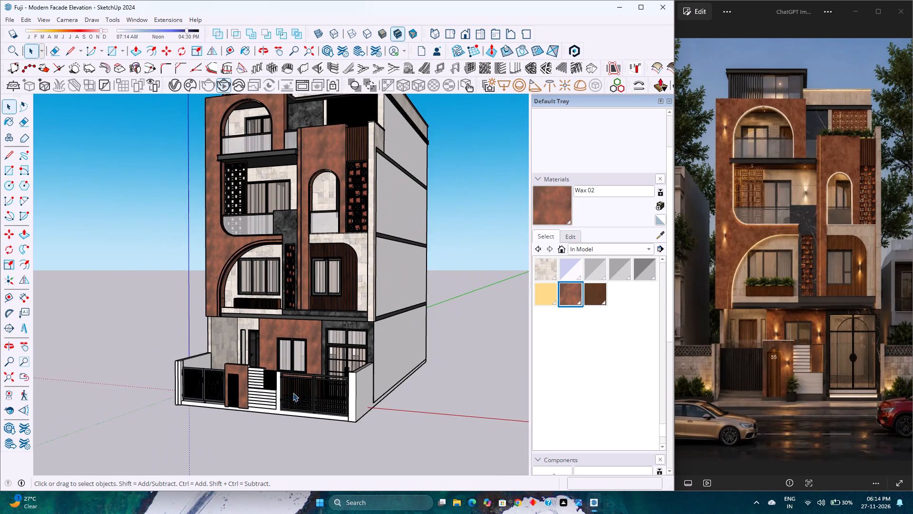
Examine the building's plain side wall, the underside of its base and the overall massing from a distance.
middle_click_drag(300, 391, 231, 378)
middle_click_drag(218, 376, 214, 374)
middle_click_drag(211, 367, 202, 352)
middle_click(202, 352)
scroll(202, 345, "down", 2)
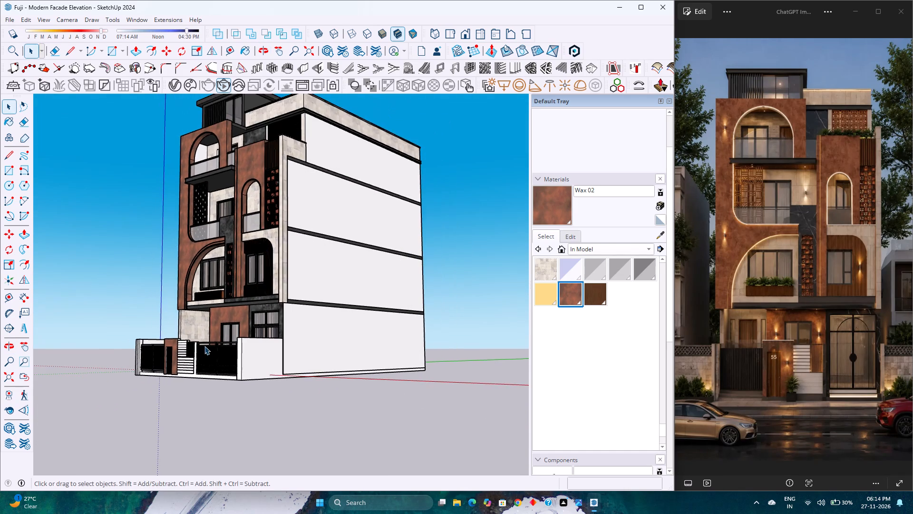
scroll(253, 366, "up", 5)
middle_click_drag(249, 377, 351, 304)
middle_click(362, 299)
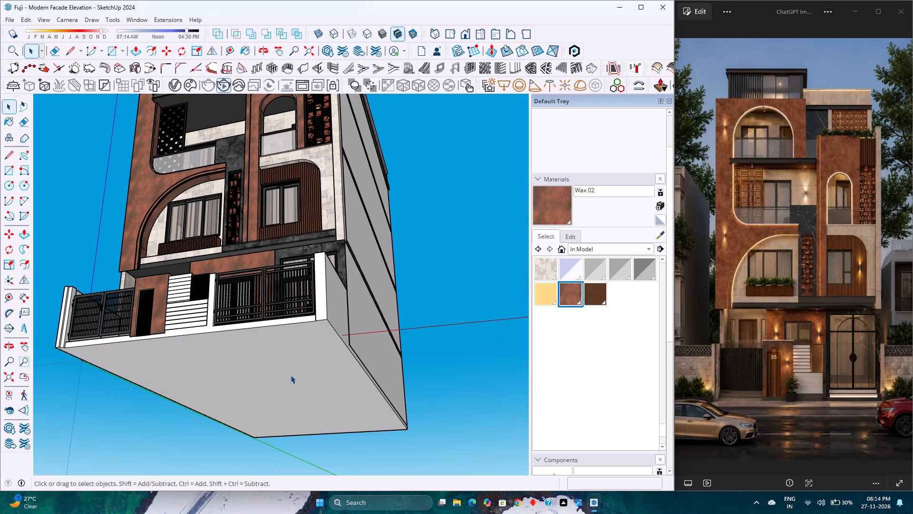
scroll(291, 375, "down", 4)
scroll(291, 375, "up", 4)
scroll(291, 375, "down", 4)
middle_click(279, 393)
middle_click_drag(279, 393, 284, 381)
middle_click(286, 376)
middle_click(286, 375)
scroll(301, 342, "down", 4)
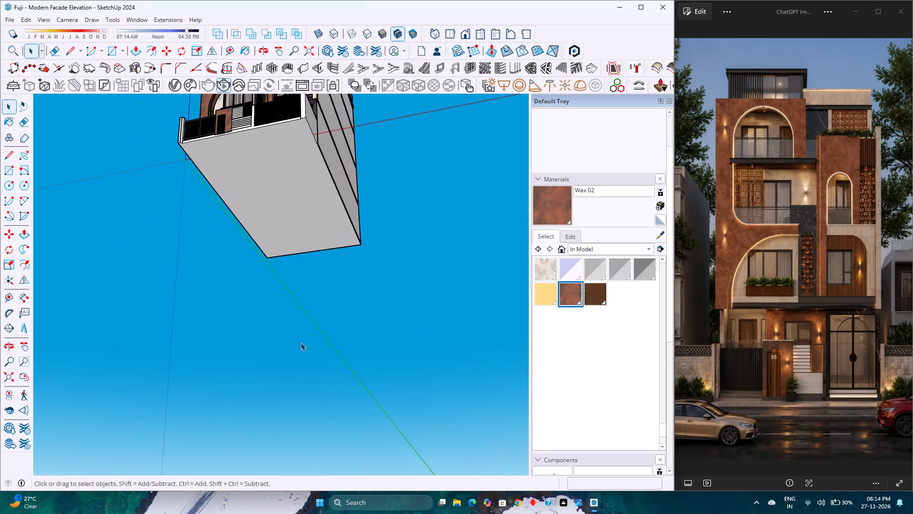
scroll(296, 191, "down", 4)
scroll(204, 264, "up", 1)
middle_click_drag(204, 264, 199, 375)
middle_click(199, 375)
middle_click(199, 374)
scroll(204, 345, "down", 3)
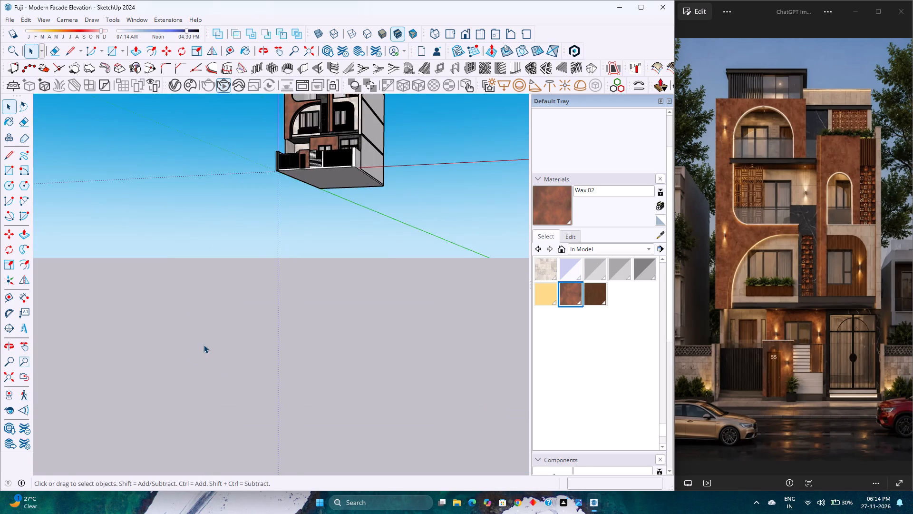
scroll(204, 345, "down", 9)
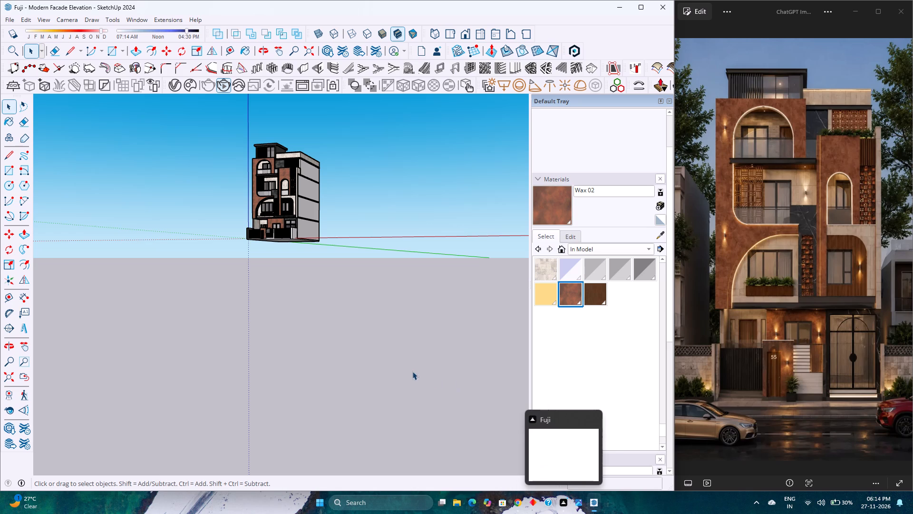
scroll(228, 147, "up", 4)
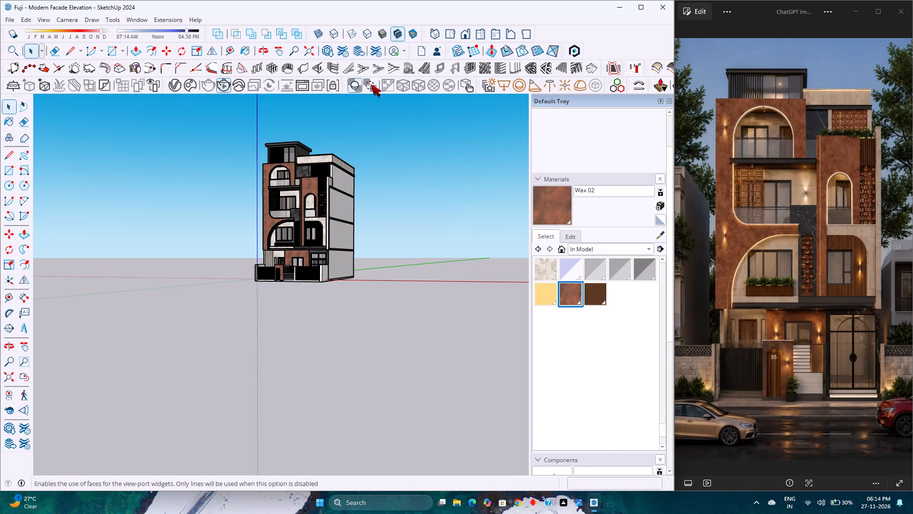
Examine the whole building in the standard Front view, fitted to the viewport, comparing its facade with the reference image.
left_click(466, 29)
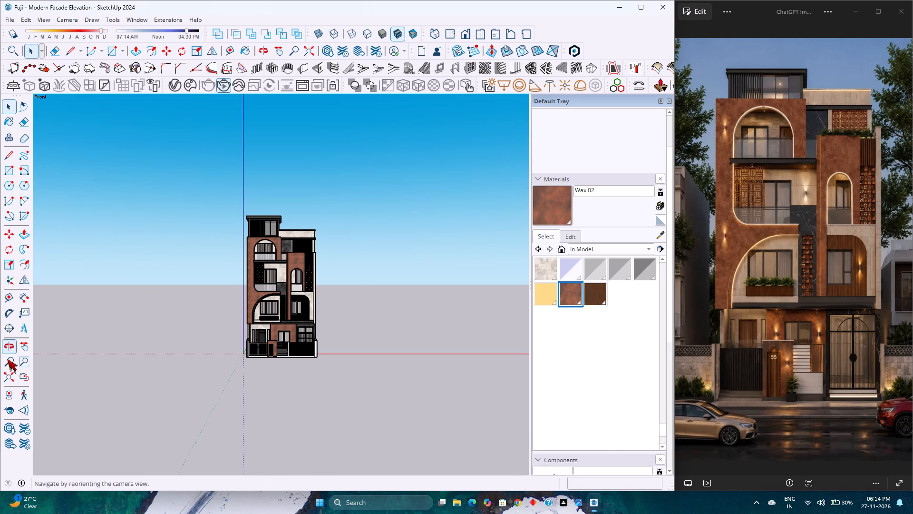
left_click(10, 378)
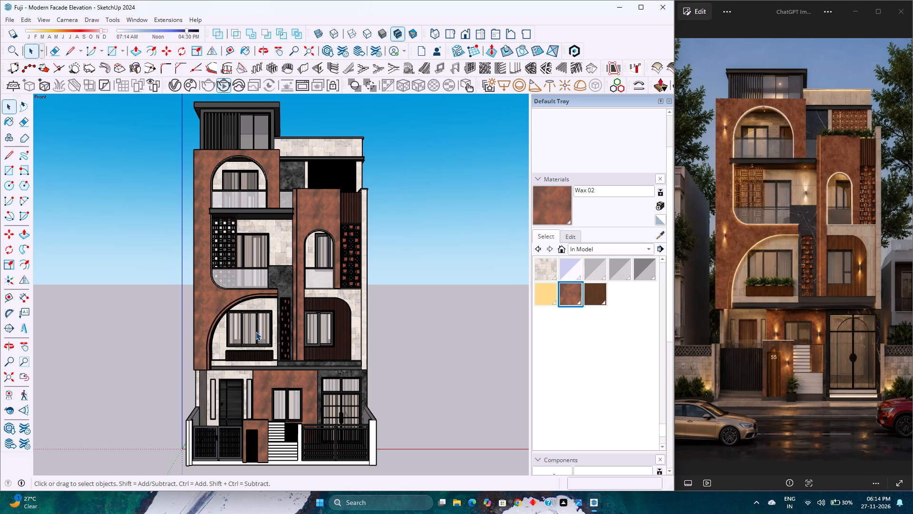
scroll(256, 325, "down", 4)
scroll(256, 325, "up", 3)
scroll(256, 325, "down", 2)
scroll(256, 325, "up", 2)
scroll(256, 325, "down", 2)
scroll(256, 325, "up", 2)
scroll(256, 325, "down", 2)
scroll(256, 325, "up", 2)
scroll(256, 325, "down", 2)
scroll(256, 325, "up", 2)
scroll(256, 325, "down", 3)
scroll(256, 325, "up", 3)
scroll(256, 325, "down", 3)
scroll(256, 325, "up", 3)
scroll(256, 325, "down", 2)
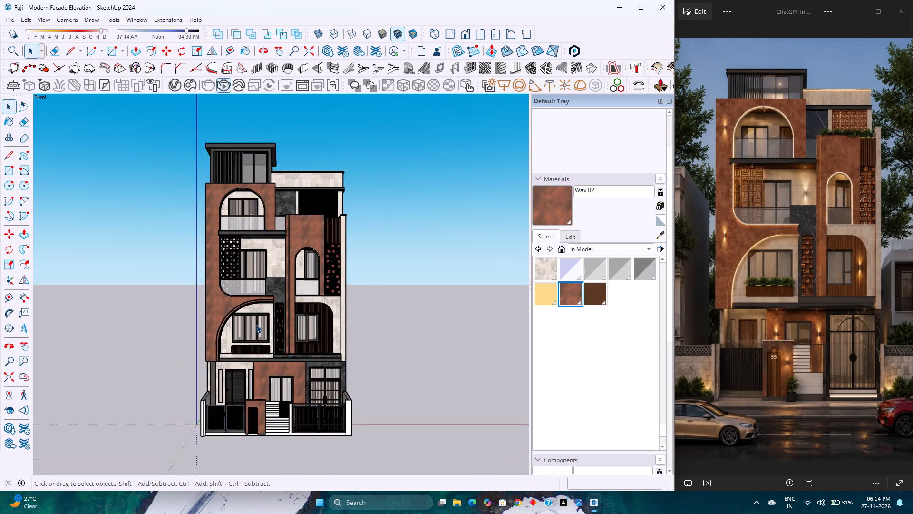
scroll(256, 325, "down", 2)
scroll(256, 325, "up", 4)
scroll(256, 325, "down", 3)
scroll(256, 325, "up", 3)
scroll(256, 325, "down", 4)
scroll(256, 325, "up", 3)
scroll(256, 325, "down", 3)
scroll(256, 325, "up", 4)
scroll(256, 325, "down", 4)
scroll(256, 325, "up", 3)
scroll(256, 325, "down", 2)
scroll(256, 325, "up", 2)
scroll(256, 325, "down", 3)
scroll(256, 325, "up", 2)
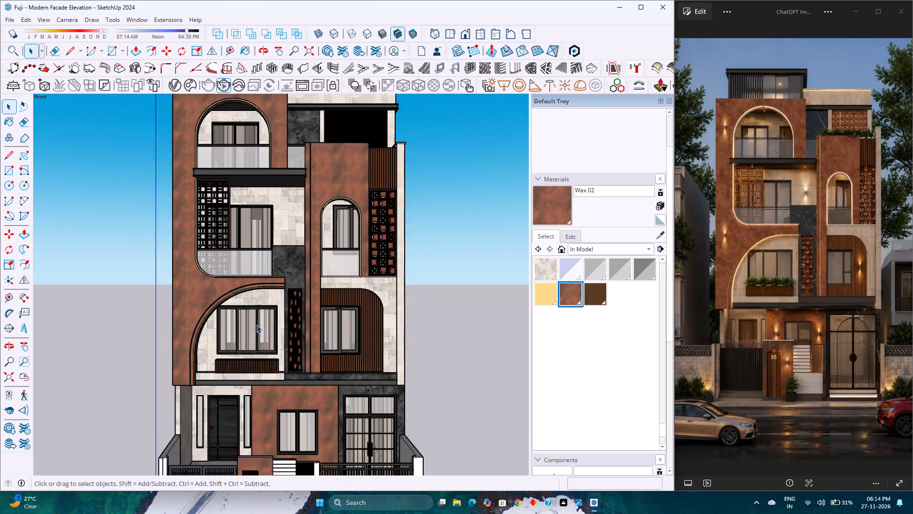
scroll(256, 325, "up", 2)
scroll(256, 325, "down", 4)
scroll(256, 325, "up", 3)
scroll(256, 325, "down", 3)
scroll(256, 325, "up", 3)
scroll(256, 325, "down", 3)
scroll(256, 325, "up", 2)
scroll(256, 325, "down", 3)
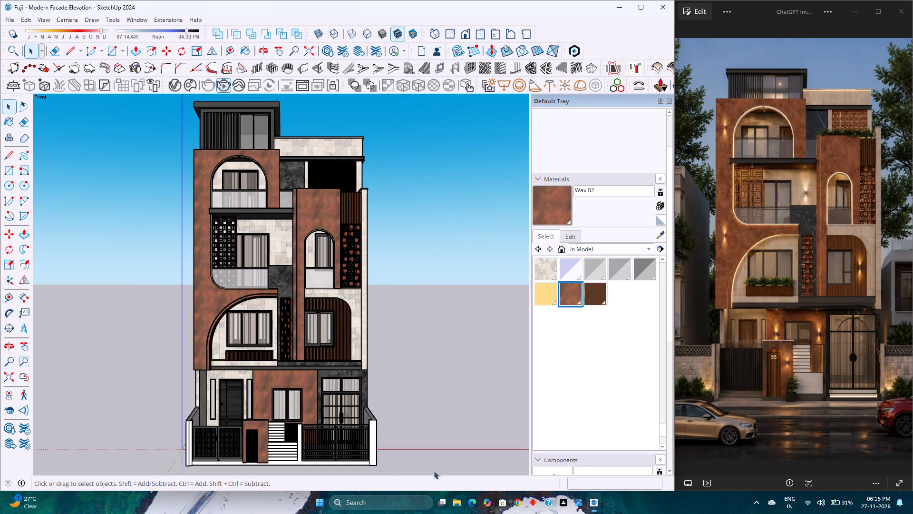
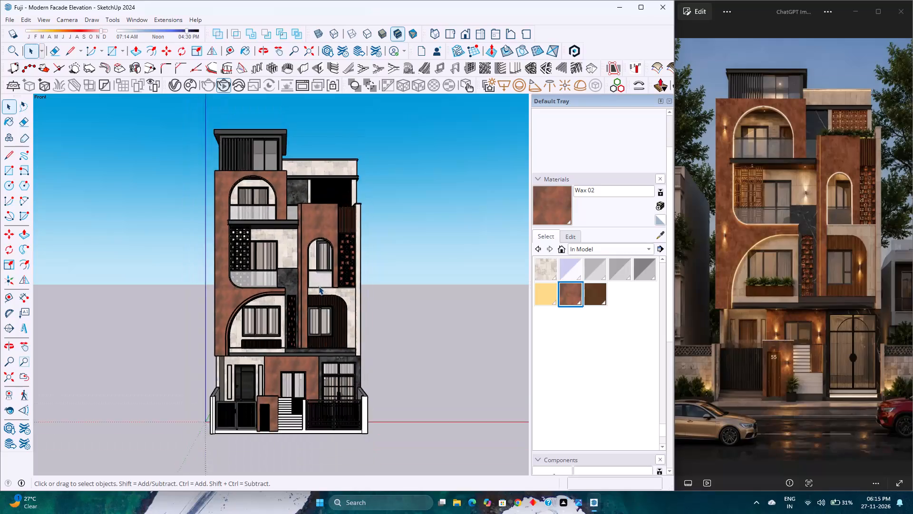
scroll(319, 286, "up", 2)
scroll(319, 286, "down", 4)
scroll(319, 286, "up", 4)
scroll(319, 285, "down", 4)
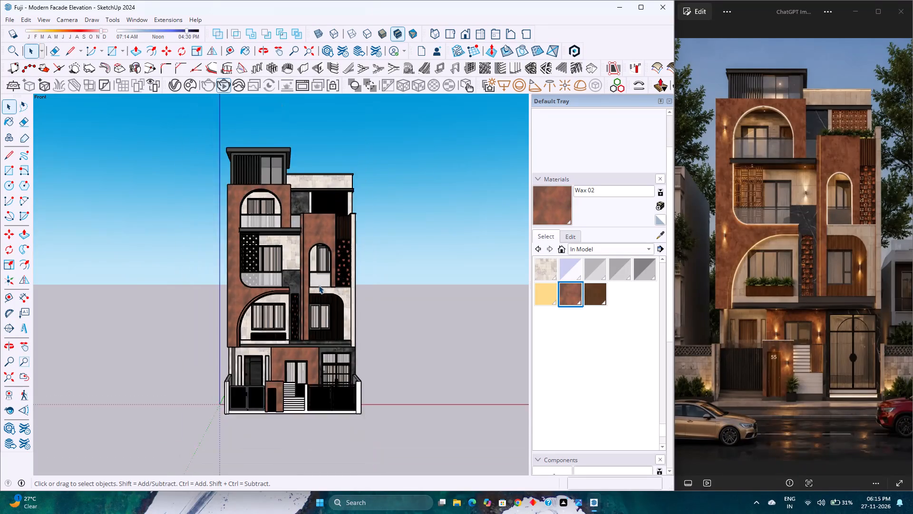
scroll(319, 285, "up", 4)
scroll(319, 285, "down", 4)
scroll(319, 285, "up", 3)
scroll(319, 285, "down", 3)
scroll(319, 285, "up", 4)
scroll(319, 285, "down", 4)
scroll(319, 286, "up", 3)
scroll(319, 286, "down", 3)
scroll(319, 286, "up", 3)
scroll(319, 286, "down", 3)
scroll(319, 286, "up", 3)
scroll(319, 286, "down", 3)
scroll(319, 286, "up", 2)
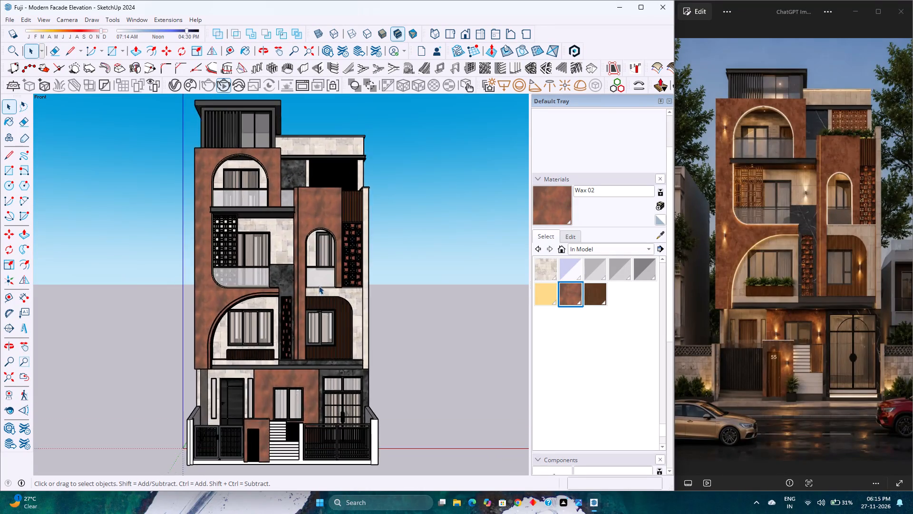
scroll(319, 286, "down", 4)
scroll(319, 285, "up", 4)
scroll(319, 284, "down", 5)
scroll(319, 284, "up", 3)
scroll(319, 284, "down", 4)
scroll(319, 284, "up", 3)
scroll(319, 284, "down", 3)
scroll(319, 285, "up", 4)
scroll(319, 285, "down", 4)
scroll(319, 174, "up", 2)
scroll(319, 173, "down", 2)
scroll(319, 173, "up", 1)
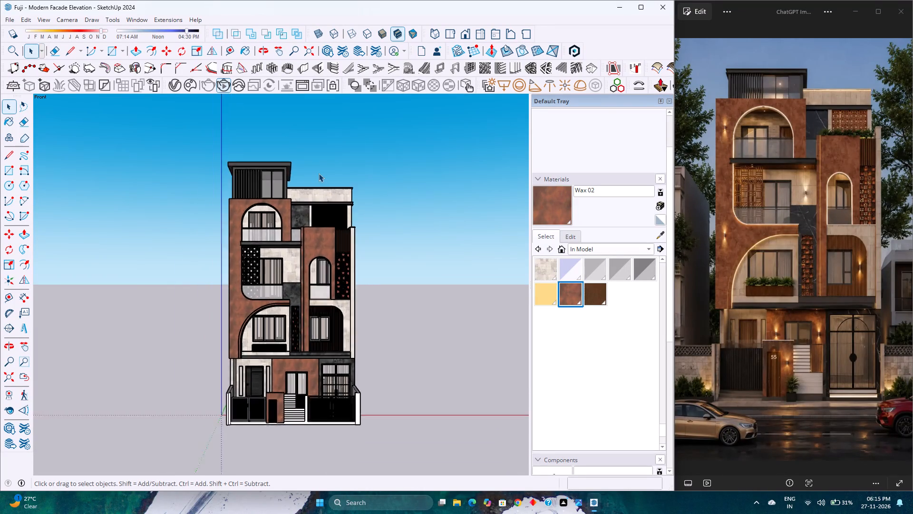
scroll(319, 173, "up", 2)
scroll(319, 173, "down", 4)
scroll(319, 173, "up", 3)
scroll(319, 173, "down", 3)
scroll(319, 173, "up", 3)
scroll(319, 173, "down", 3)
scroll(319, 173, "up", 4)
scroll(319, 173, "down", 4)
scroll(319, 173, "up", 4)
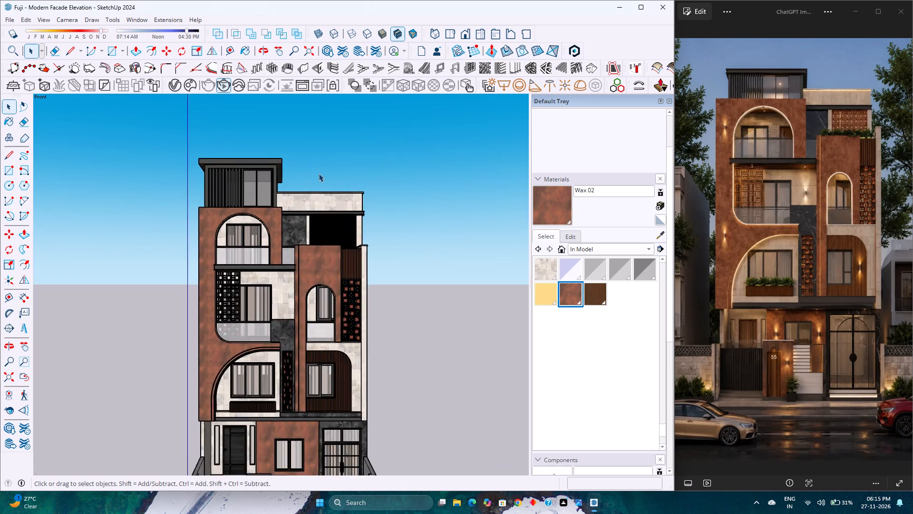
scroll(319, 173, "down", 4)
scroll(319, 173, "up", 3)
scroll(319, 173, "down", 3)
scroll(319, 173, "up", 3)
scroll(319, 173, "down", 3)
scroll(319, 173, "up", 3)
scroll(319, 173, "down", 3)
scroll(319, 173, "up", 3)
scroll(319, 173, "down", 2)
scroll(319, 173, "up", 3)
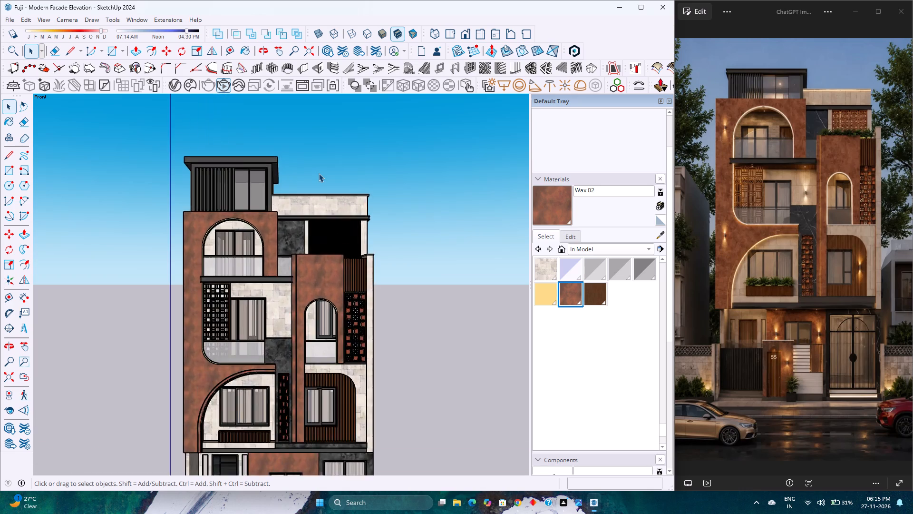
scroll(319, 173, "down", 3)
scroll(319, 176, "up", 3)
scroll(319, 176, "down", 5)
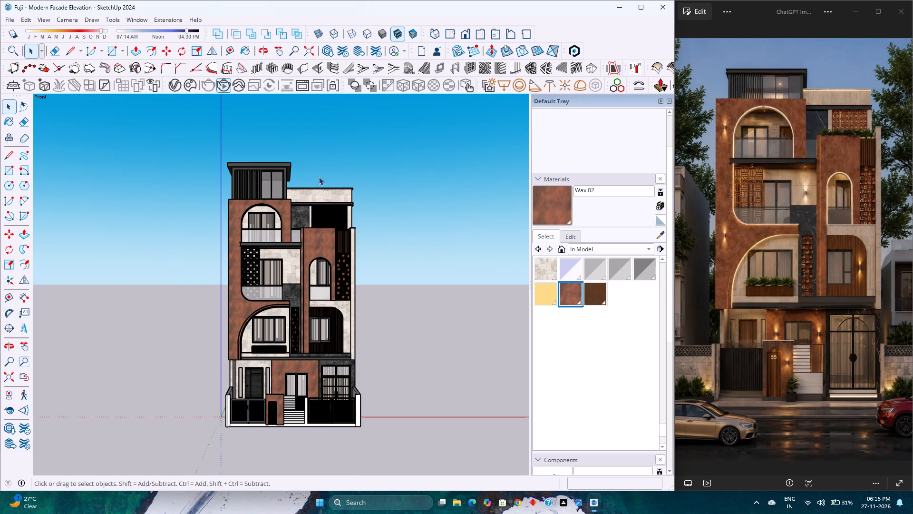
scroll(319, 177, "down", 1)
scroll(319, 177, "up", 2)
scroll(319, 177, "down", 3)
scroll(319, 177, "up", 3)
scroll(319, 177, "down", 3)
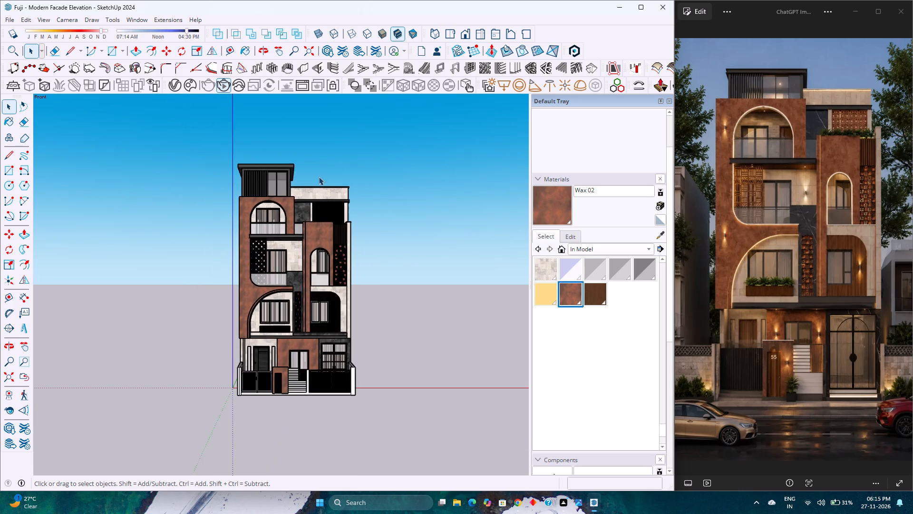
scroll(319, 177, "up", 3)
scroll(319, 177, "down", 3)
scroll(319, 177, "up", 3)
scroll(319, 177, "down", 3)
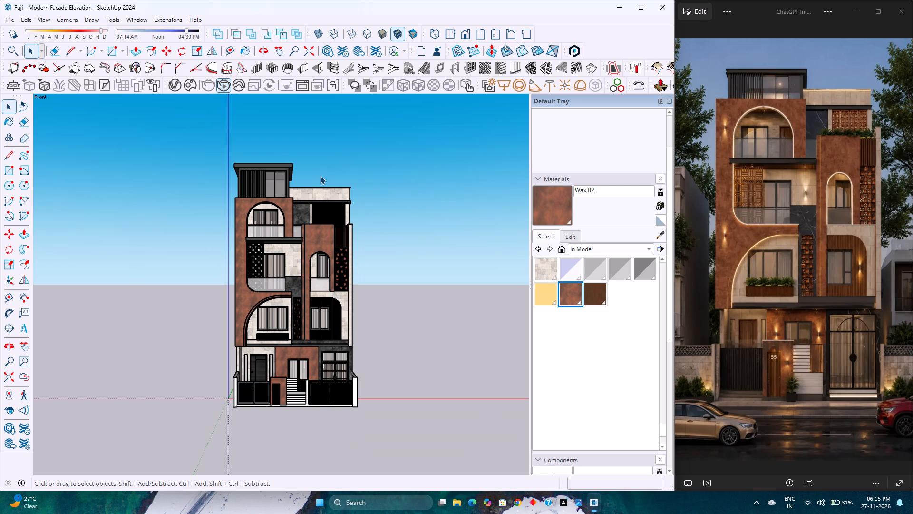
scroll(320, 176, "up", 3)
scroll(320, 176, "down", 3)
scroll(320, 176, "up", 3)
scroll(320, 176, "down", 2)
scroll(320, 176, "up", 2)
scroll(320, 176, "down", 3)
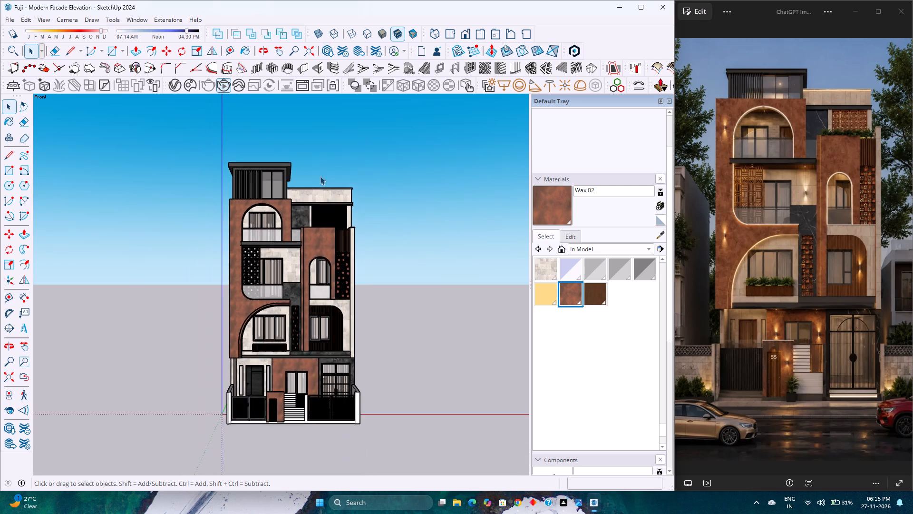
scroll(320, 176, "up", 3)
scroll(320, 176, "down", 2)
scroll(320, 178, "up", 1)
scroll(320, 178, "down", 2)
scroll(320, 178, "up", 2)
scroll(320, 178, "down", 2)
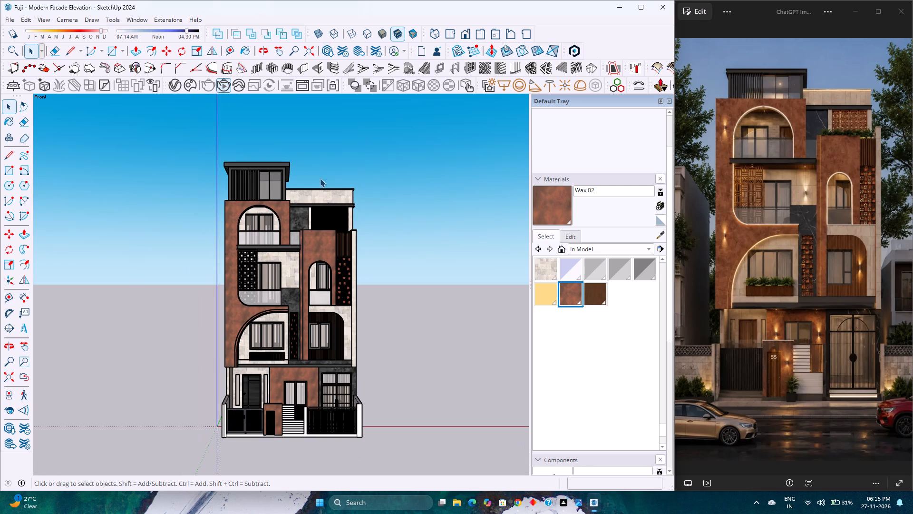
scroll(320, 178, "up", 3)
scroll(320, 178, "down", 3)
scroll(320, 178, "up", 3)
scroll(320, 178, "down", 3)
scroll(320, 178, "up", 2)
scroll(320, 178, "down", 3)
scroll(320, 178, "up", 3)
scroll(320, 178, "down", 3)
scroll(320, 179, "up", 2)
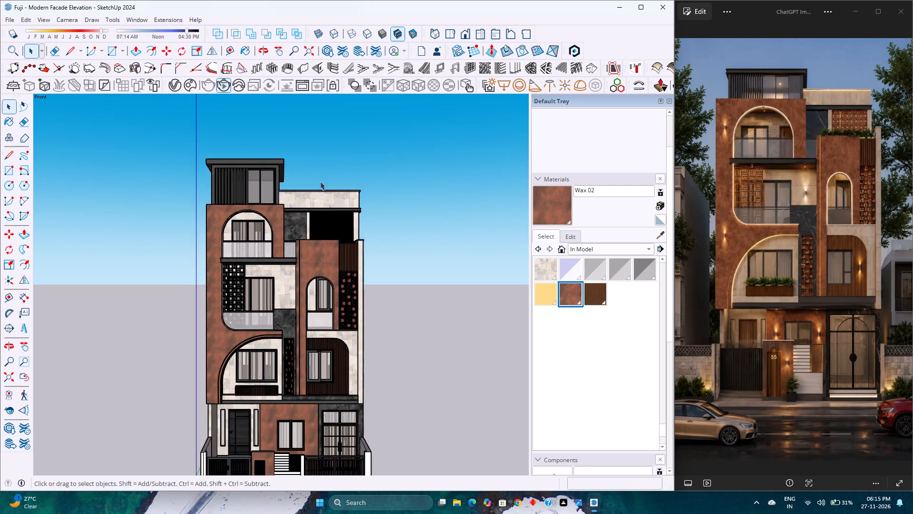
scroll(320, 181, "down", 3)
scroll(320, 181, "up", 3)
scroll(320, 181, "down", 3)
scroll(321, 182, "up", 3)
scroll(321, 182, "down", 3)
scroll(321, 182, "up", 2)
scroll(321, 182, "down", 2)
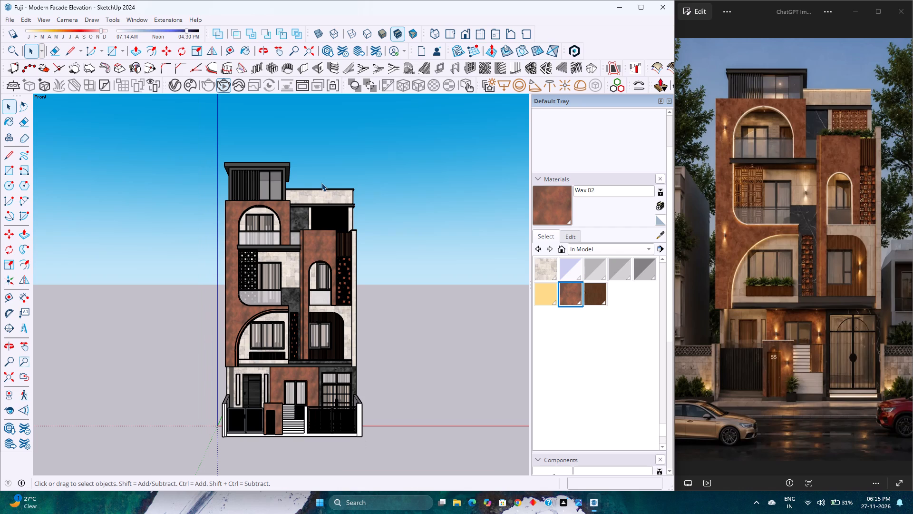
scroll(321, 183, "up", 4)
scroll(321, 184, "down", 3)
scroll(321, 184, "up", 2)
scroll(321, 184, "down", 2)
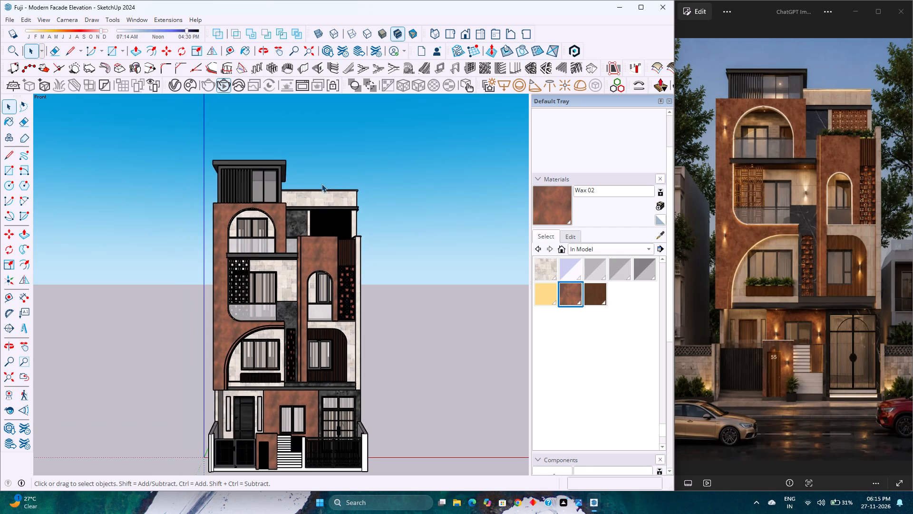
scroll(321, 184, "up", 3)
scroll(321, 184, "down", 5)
Examine the whole building in three-quarter perspective, taking in the front facade, the side wall and the rooftop room.
middle_click_drag(343, 313, 311, 316)
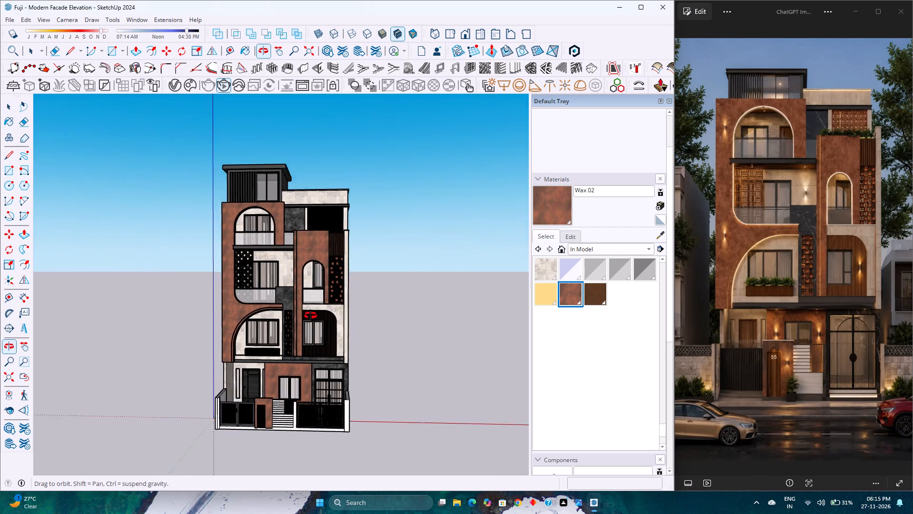
middle_click_drag(311, 316, 282, 310)
middle_click(282, 310)
middle_click(282, 310)
scroll(281, 308, "down", 2)
scroll(281, 308, "up", 4)
scroll(283, 295, "down", 3)
scroll(225, 166, "up", 2)
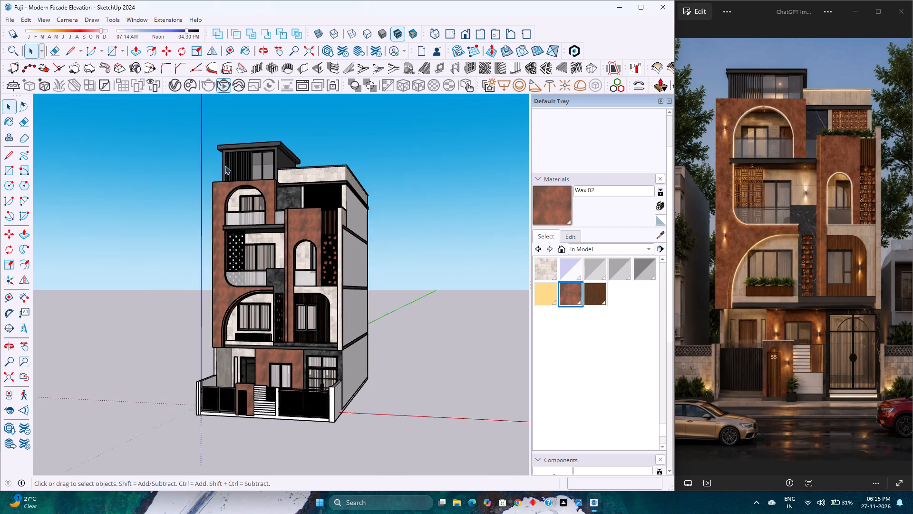
scroll(225, 166, "up", 2)
scroll(225, 165, "down", 5)
scroll(213, 133, "up", 3)
middle_click(213, 133)
middle_click_drag(213, 133, 235, 180)
scroll(231, 169, "down", 10)
middle_click_drag(231, 197, 304, 204)
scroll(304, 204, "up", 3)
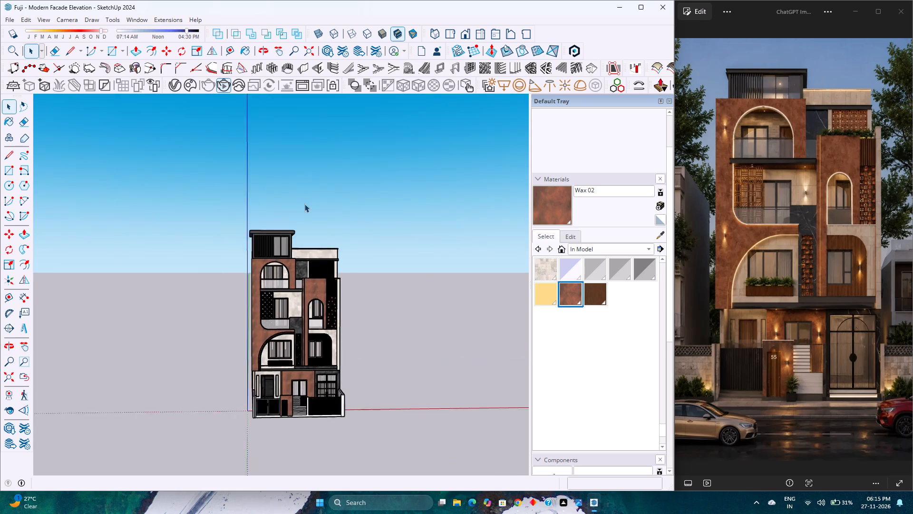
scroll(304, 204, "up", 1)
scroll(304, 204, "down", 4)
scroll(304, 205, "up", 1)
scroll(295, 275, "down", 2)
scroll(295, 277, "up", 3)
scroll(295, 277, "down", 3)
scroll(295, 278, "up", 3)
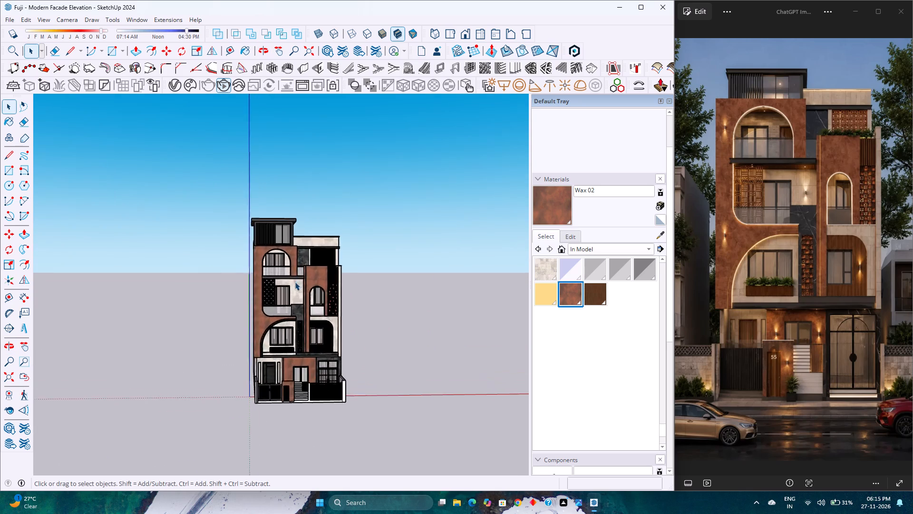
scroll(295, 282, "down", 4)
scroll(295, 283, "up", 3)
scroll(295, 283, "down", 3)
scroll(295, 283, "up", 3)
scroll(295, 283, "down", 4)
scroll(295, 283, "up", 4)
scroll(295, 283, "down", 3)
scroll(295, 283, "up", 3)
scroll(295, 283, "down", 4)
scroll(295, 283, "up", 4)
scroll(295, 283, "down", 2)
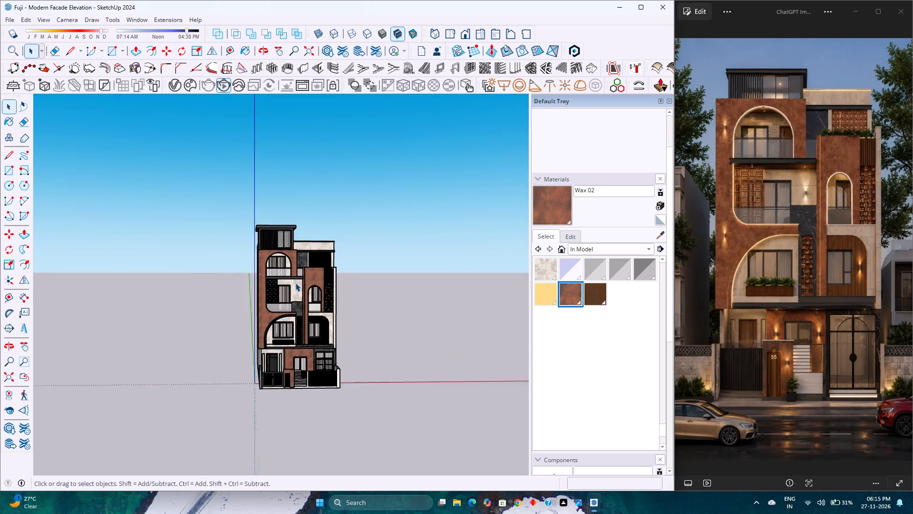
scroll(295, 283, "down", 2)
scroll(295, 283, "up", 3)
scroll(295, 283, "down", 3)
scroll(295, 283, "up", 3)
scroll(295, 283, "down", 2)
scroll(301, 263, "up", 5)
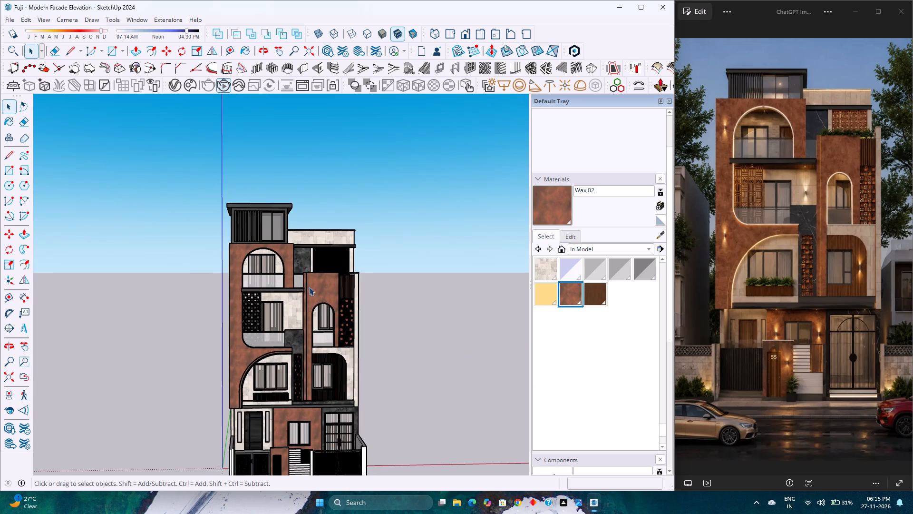
Examine the upper floors' arches, balconies and perforated screens from a low perspective angle, comparing them with the reference image.
scroll(309, 287, "up", 1)
middle_click_drag(309, 287, 265, 262)
middle_click(265, 262)
scroll(265, 261, "down", 2)
scroll(268, 260, "up", 3)
scroll(268, 260, "down", 3)
scroll(268, 260, "up", 3)
scroll(268, 260, "down", 3)
scroll(268, 260, "up", 3)
scroll(268, 260, "down", 3)
scroll(268, 260, "up", 3)
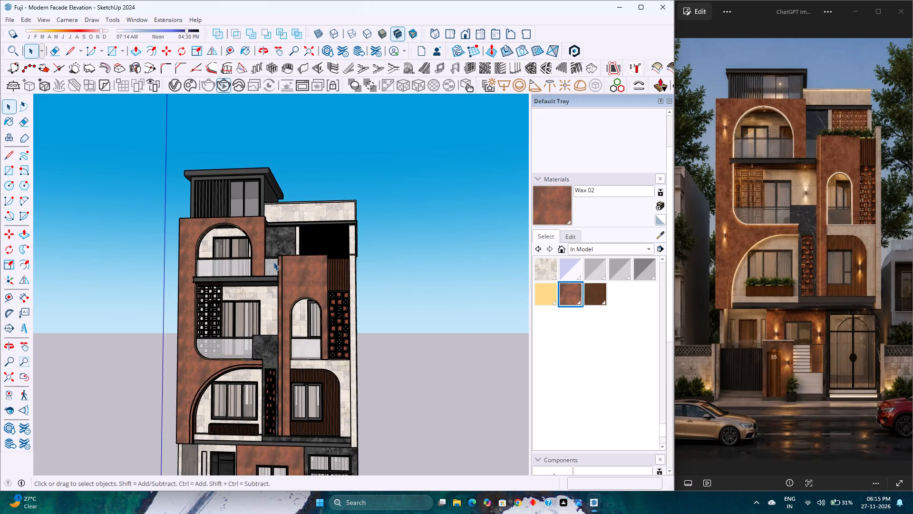
scroll(289, 268, "up", 1)
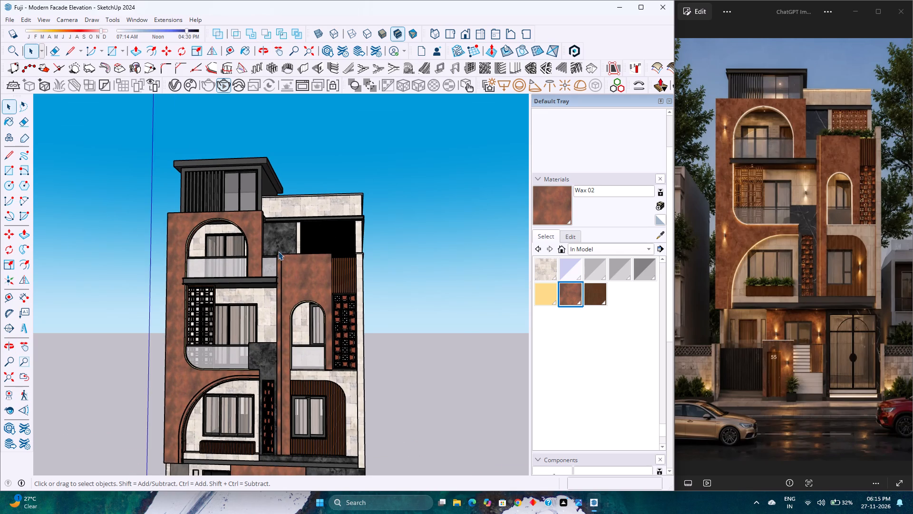
scroll(277, 250, "down", 5)
scroll(277, 288, "up", 3)
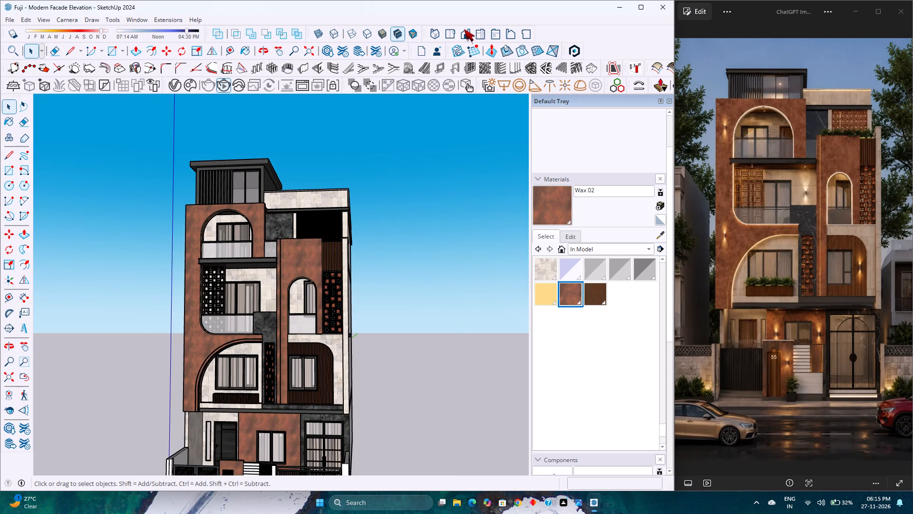
Return to the standard Front view and fit the whole building in the viewport.
left_click(465, 30)
left_click(15, 376)
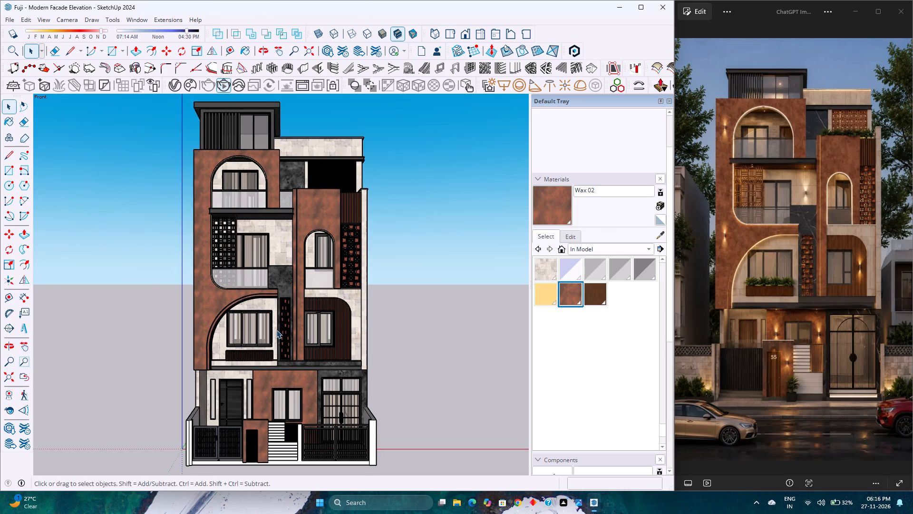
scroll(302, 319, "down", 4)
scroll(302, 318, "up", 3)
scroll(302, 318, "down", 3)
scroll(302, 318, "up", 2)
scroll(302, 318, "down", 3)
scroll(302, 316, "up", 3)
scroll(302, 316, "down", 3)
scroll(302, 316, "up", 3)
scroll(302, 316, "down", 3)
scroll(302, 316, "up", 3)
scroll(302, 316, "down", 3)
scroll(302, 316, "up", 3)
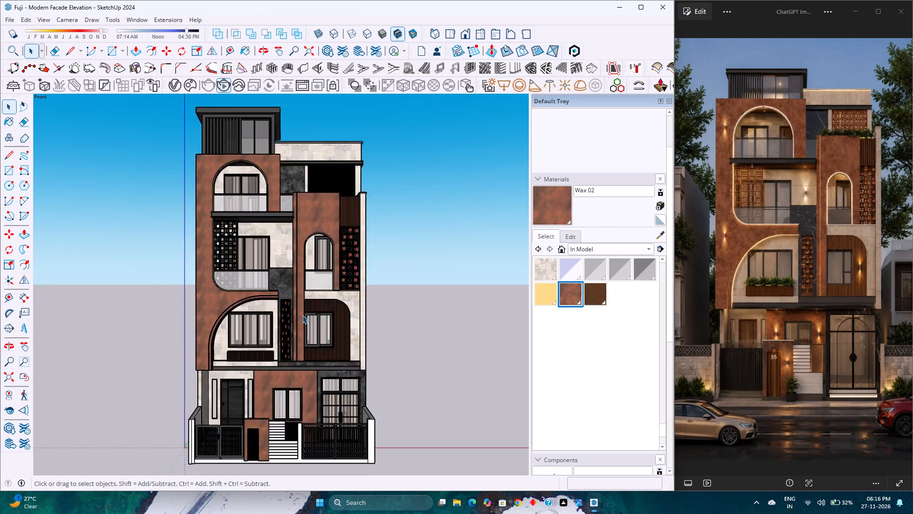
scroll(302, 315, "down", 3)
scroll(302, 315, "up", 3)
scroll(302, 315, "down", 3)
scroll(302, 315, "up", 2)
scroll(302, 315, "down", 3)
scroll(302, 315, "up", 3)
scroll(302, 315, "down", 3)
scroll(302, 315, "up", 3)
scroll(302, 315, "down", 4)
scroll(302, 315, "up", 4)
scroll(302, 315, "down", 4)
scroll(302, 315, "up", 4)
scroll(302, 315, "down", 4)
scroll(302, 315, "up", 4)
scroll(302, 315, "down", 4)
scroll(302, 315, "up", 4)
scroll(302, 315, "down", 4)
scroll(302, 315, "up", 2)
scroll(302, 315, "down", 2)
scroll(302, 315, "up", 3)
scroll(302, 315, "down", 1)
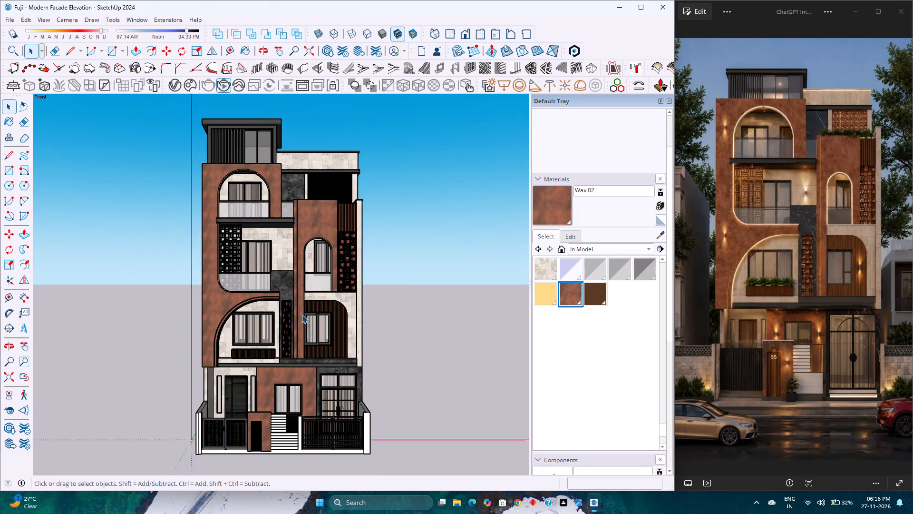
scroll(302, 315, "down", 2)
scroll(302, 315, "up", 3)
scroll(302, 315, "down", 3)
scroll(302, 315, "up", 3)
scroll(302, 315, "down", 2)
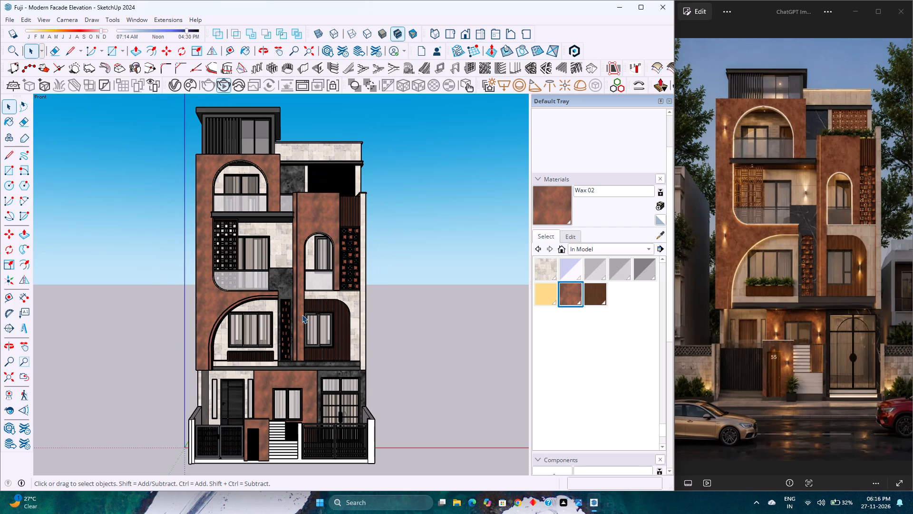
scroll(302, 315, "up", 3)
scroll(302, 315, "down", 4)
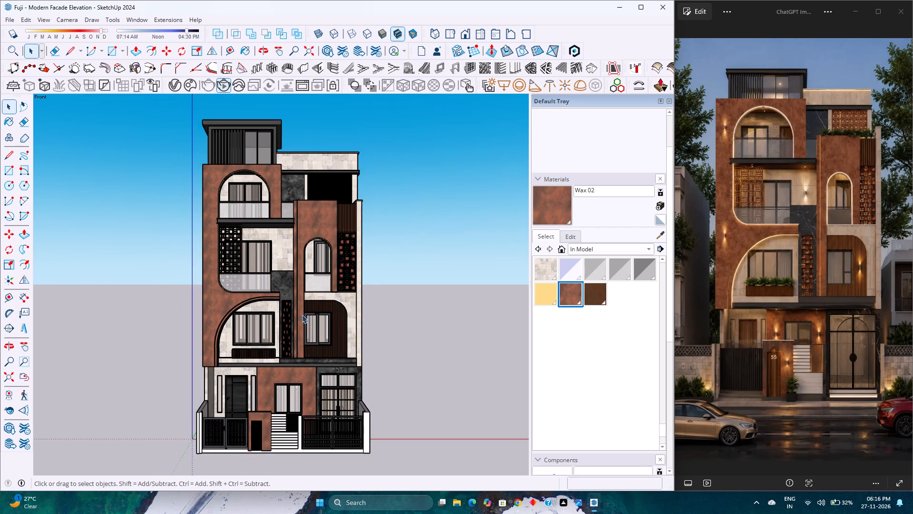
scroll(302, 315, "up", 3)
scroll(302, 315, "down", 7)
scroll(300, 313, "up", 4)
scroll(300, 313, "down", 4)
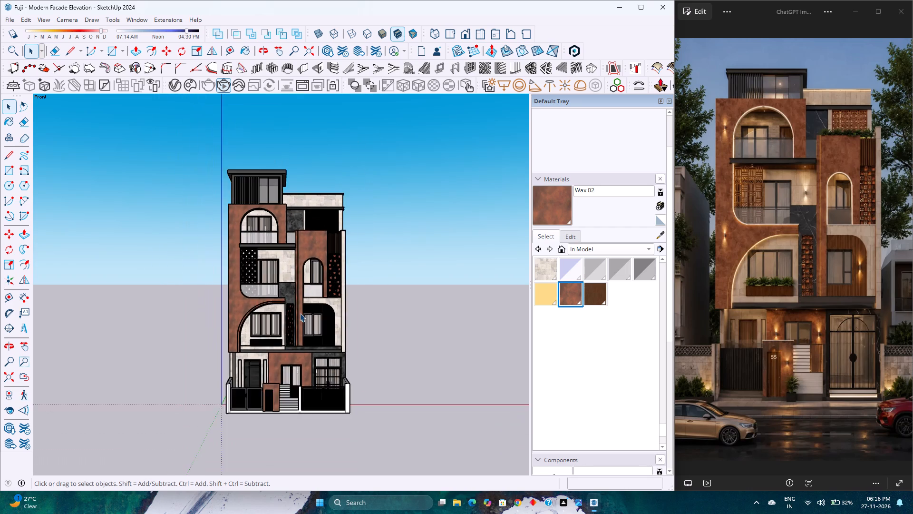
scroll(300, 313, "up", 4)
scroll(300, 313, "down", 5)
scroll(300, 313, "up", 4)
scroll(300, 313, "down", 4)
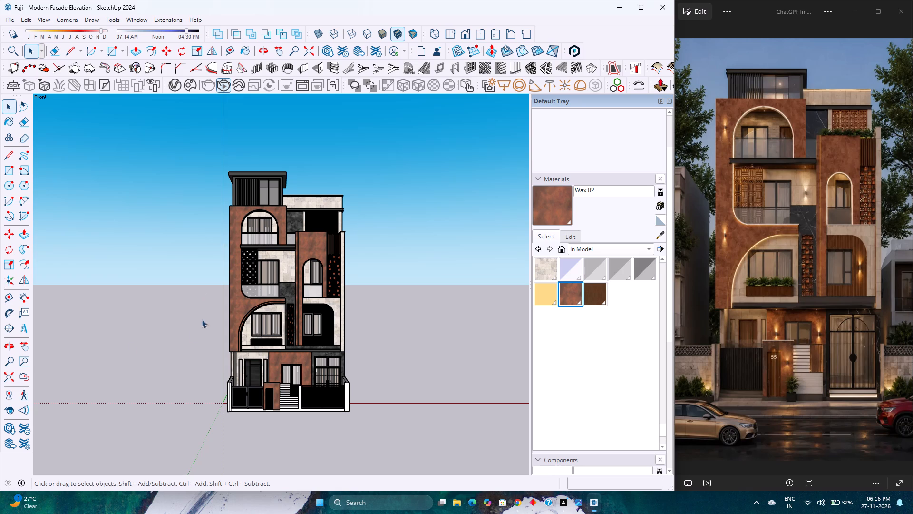
Fit the whole building in the viewport in the Front view.
left_click(13, 375)
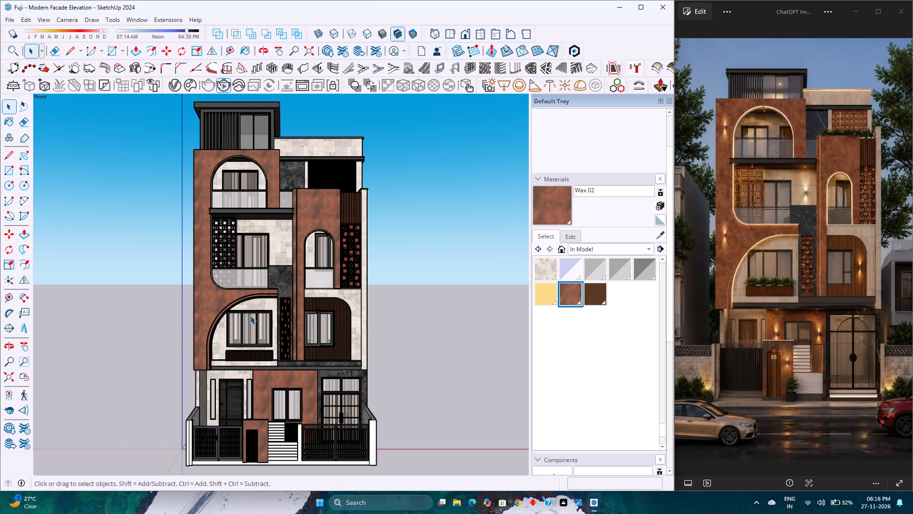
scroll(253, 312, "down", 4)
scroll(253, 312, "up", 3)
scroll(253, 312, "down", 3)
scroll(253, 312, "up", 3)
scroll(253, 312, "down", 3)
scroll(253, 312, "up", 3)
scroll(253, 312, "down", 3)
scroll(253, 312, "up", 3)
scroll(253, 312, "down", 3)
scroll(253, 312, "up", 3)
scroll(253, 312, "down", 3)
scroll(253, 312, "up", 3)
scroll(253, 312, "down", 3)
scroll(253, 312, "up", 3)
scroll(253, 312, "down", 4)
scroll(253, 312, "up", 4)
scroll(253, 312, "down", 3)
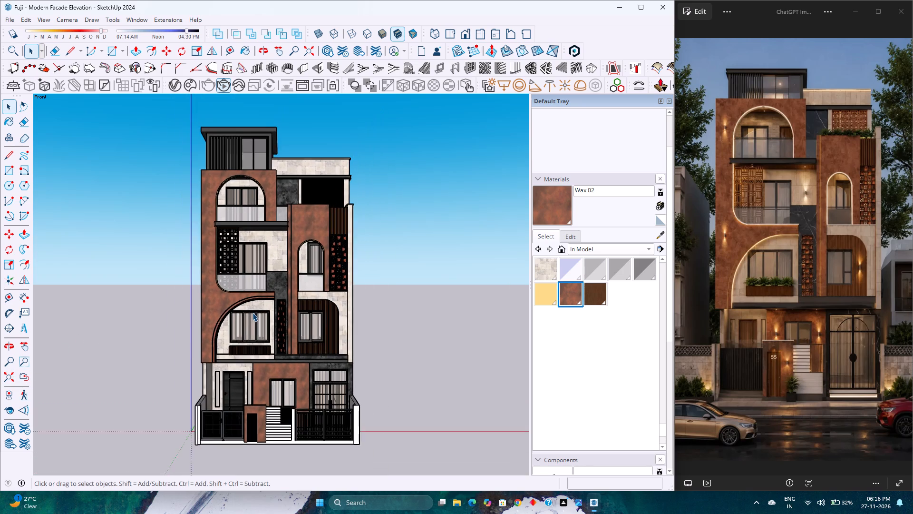
Examine the middle floors' arched openings, windows, perforated screens and wood slats up close in Front view, comparing them with the reference image.
scroll(253, 313, "up", 4)
scroll(253, 313, "down", 3)
scroll(253, 313, "up", 2)
scroll(253, 313, "down", 2)
scroll(253, 313, "up", 2)
scroll(253, 313, "down", 2)
scroll(253, 313, "up", 3)
scroll(253, 313, "down", 4)
scroll(253, 313, "up", 3)
scroll(253, 313, "down", 3)
scroll(253, 313, "up", 3)
scroll(253, 313, "down", 3)
scroll(253, 313, "up", 2)
scroll(253, 313, "down", 2)
scroll(253, 313, "up", 3)
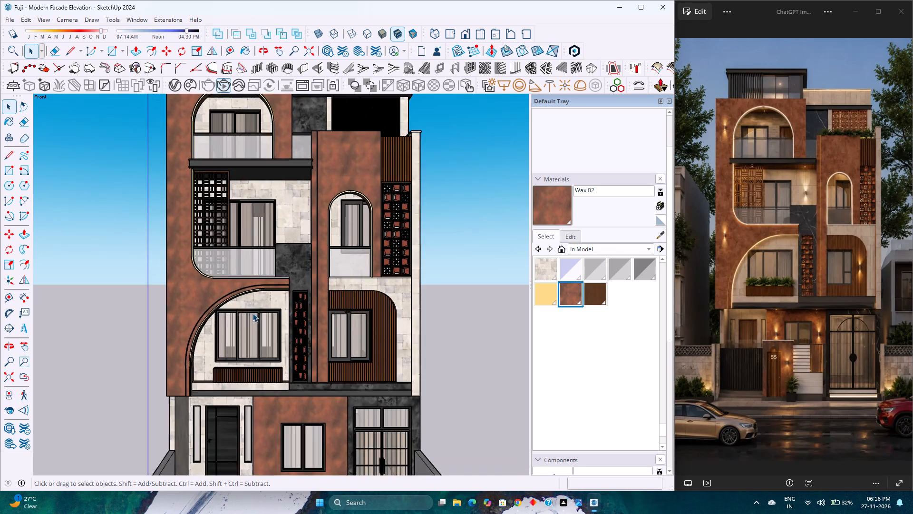
scroll(253, 313, "down", 3)
scroll(253, 313, "up", 3)
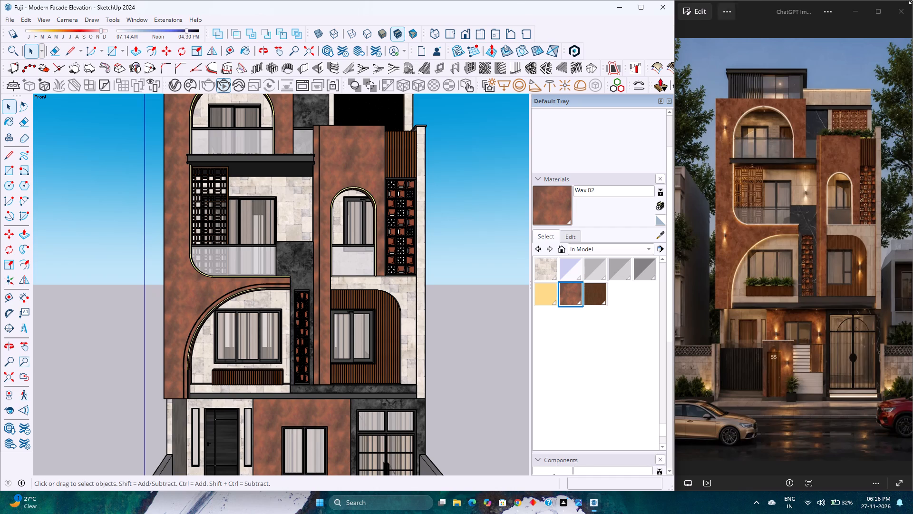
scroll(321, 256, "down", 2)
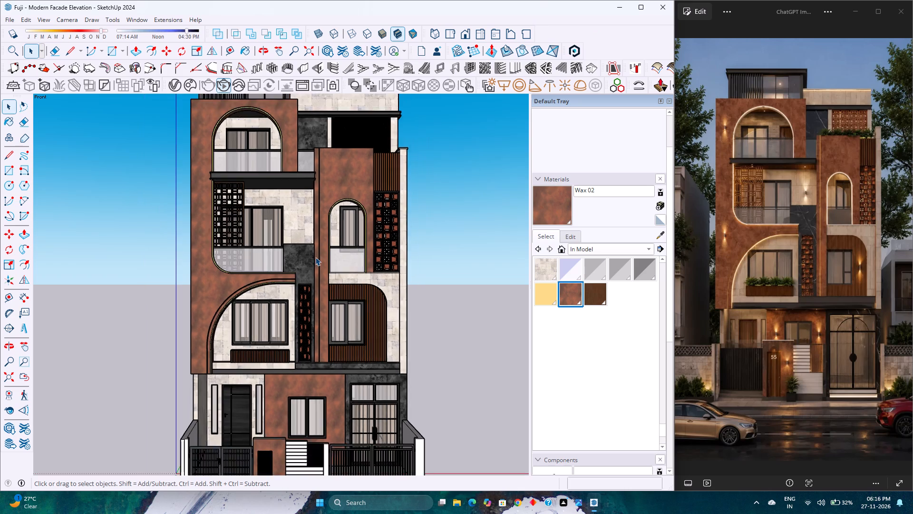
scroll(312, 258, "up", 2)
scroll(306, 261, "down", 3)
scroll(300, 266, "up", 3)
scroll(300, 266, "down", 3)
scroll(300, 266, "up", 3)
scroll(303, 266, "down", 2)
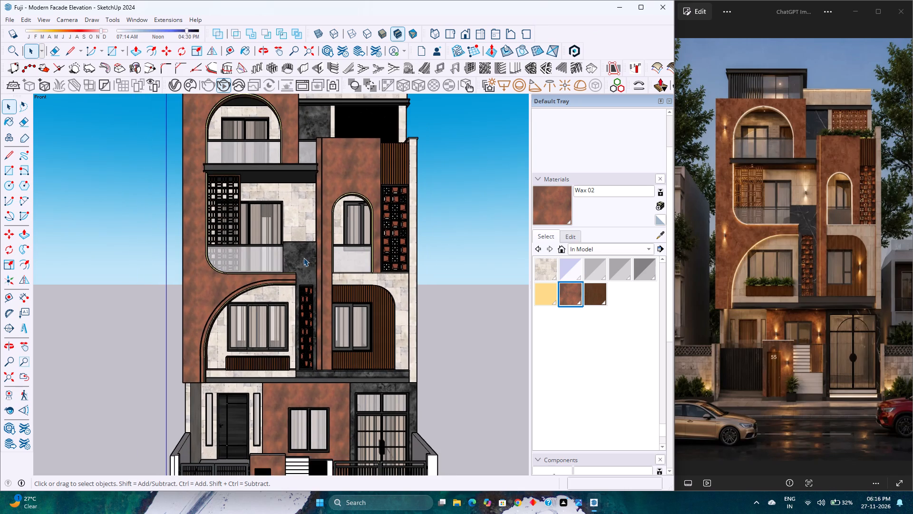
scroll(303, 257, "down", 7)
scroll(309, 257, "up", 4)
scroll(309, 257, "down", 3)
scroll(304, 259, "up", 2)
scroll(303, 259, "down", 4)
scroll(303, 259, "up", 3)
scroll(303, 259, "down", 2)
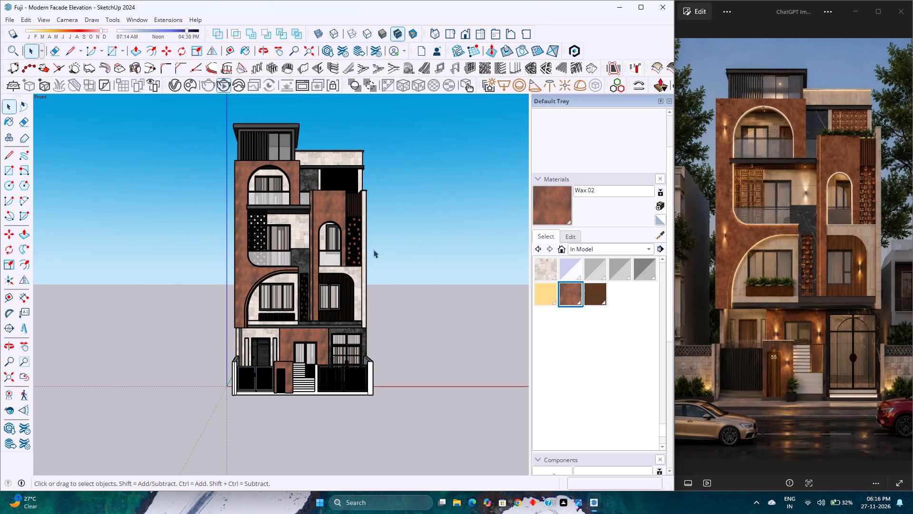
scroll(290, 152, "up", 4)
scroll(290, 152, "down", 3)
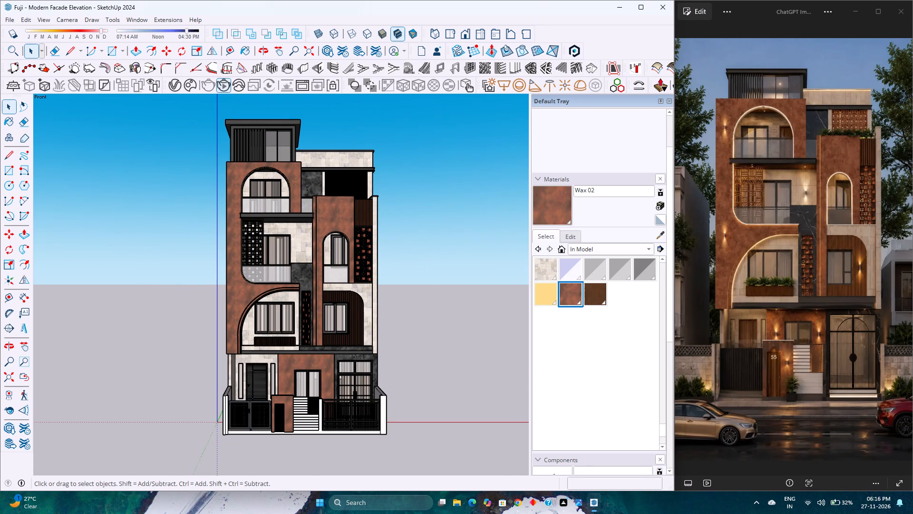
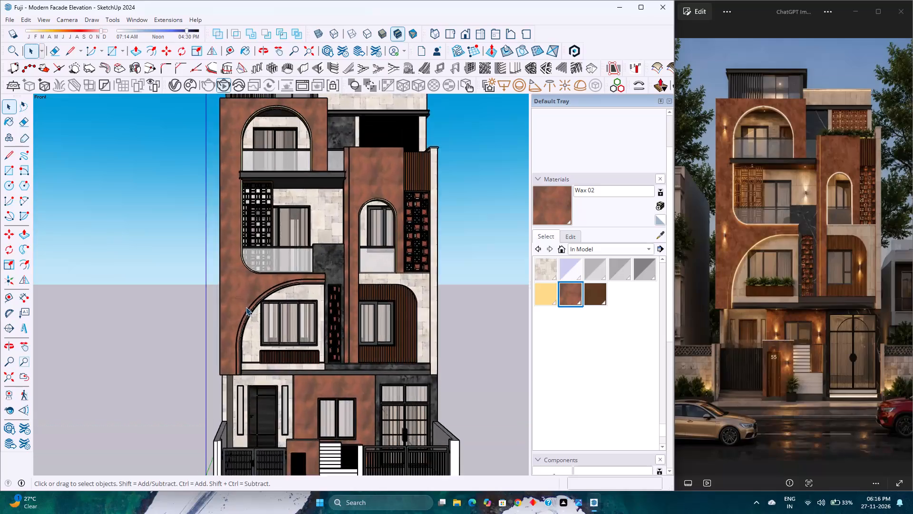
Start a V-Ray interactive render of the whole front elevation and bring up the frame buffer.
scroll(246, 308, "down", 4)
scroll(367, 160, "up", 3)
scroll(360, 150, "down", 3)
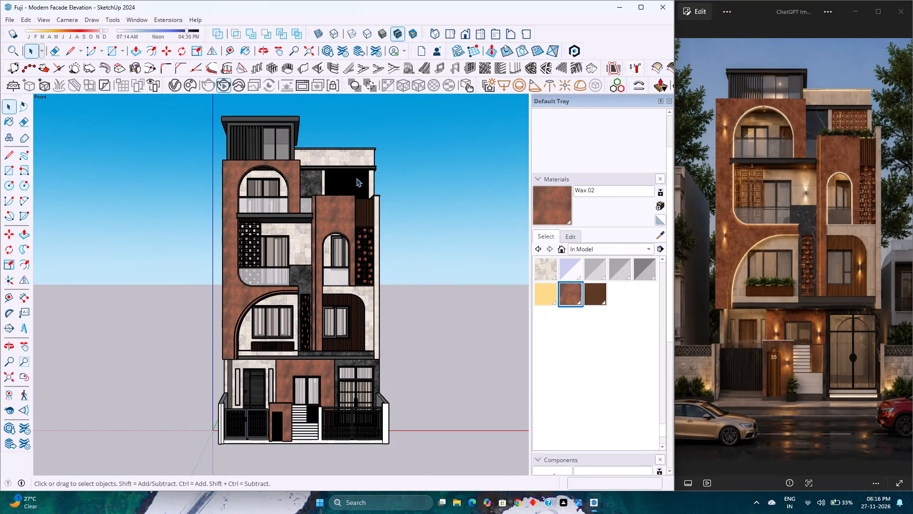
scroll(355, 158, "up", 3)
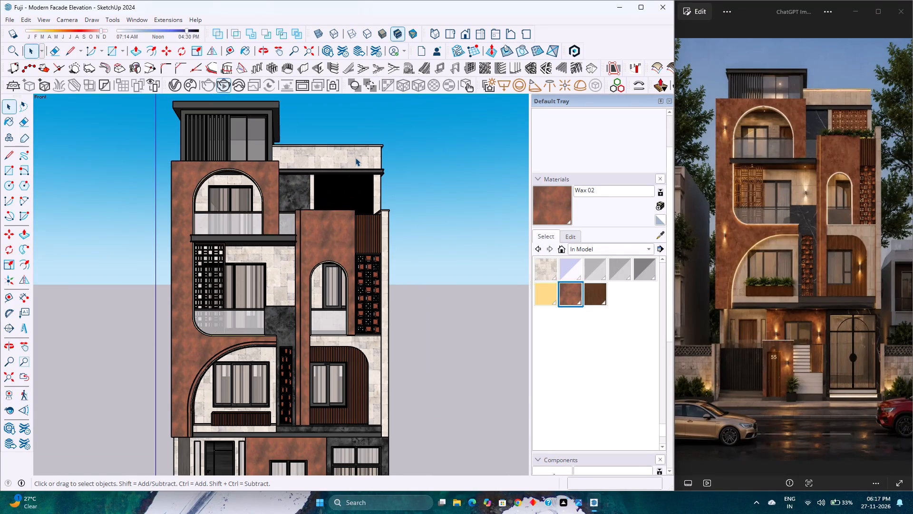
scroll(364, 185, "down", 3)
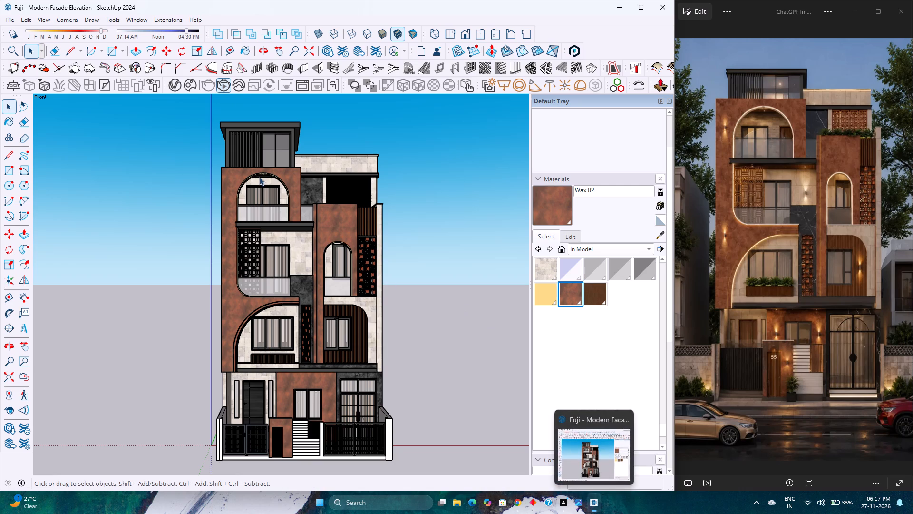
left_click(220, 87)
left_click(227, 87)
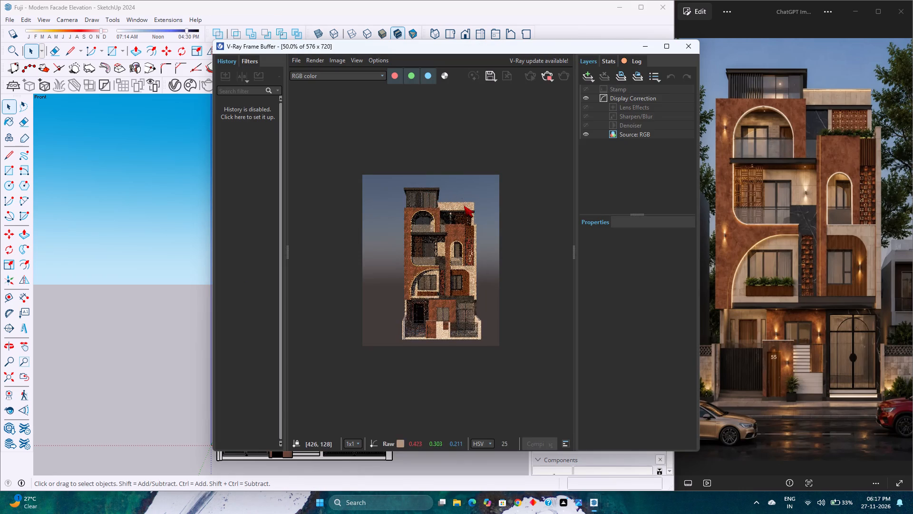
Examine the rendered upper floors, stone parapet and lit arches up close in the frame buffer, comparing them with the reference image.
scroll(466, 206, "up", 2)
scroll(464, 201, "down", 1)
scroll(503, 128, "up", 1)
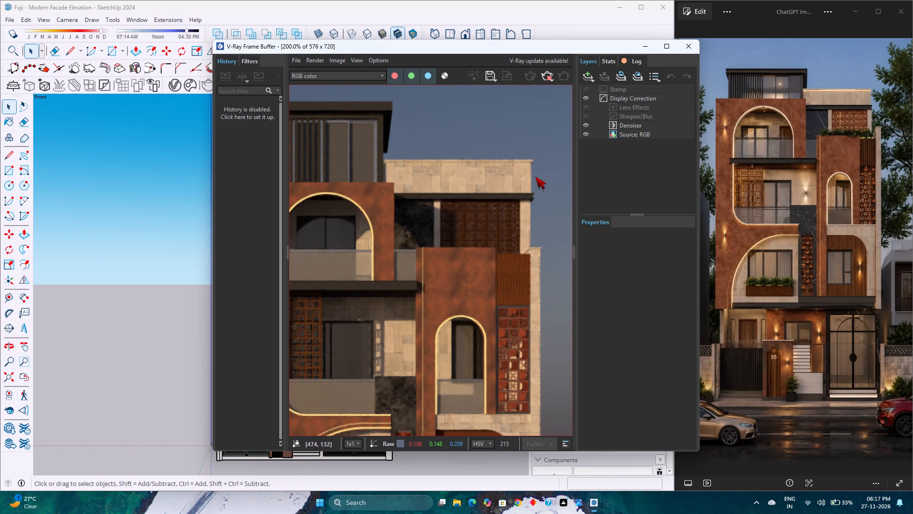
scroll(493, 158, "up", 2)
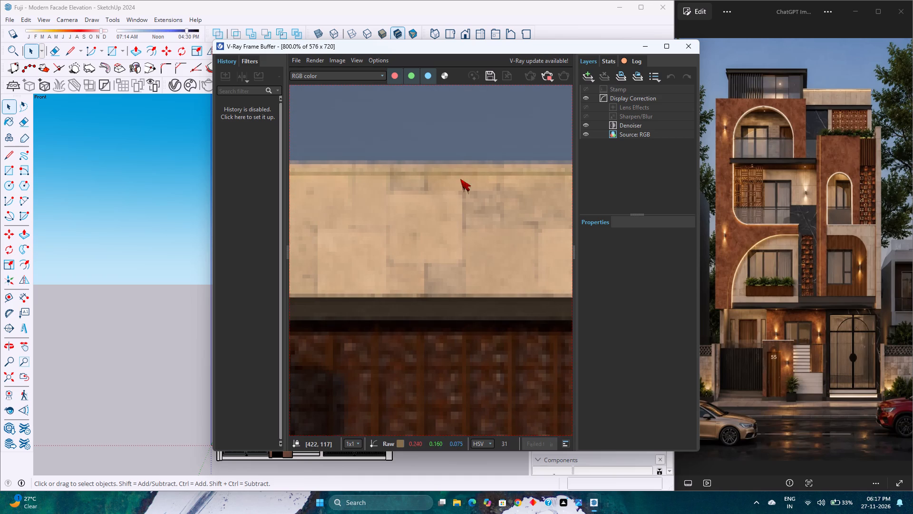
scroll(418, 206, "down", 4)
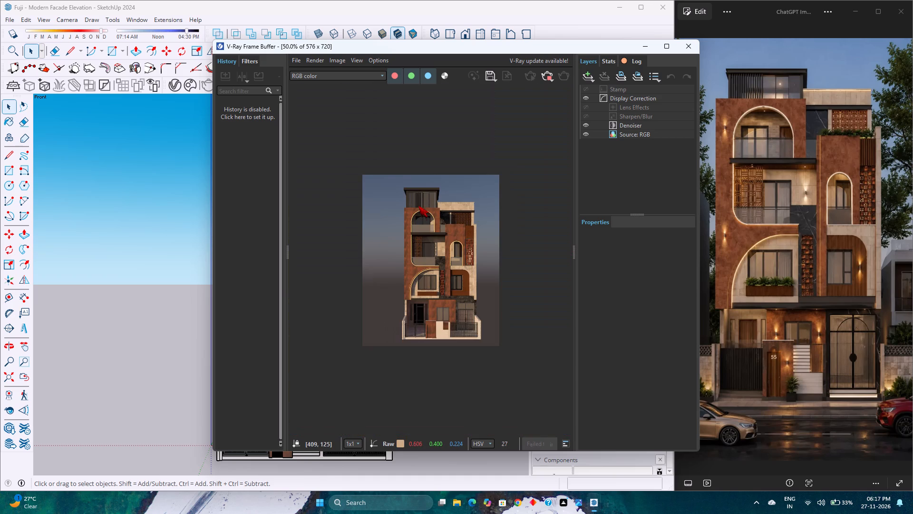
scroll(411, 175, "up", 2)
scroll(311, 170, "down", 2)
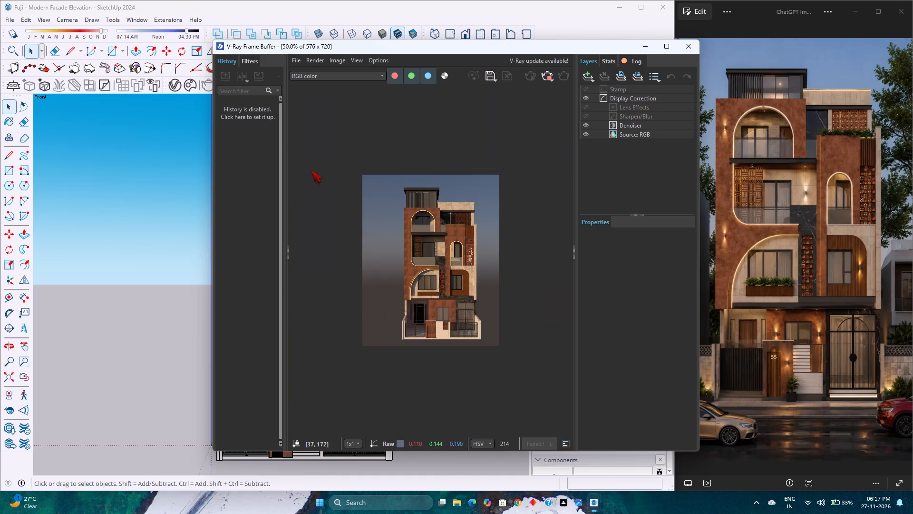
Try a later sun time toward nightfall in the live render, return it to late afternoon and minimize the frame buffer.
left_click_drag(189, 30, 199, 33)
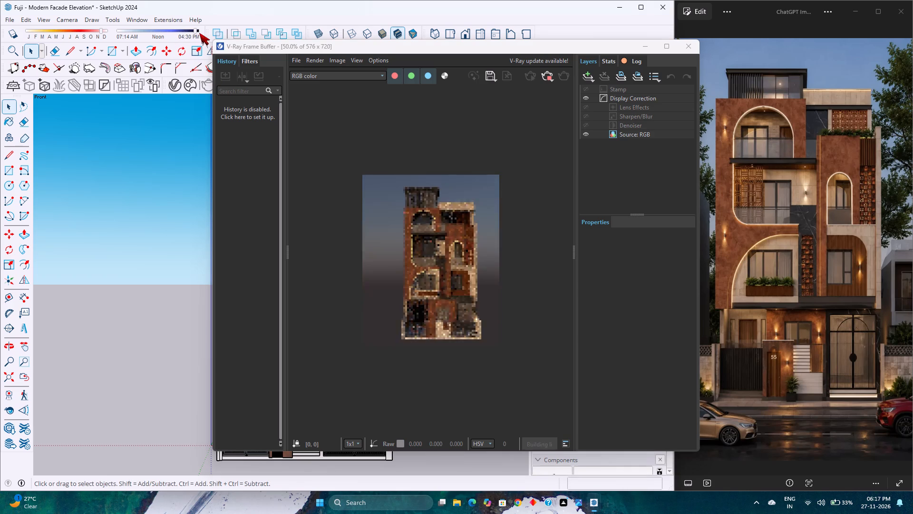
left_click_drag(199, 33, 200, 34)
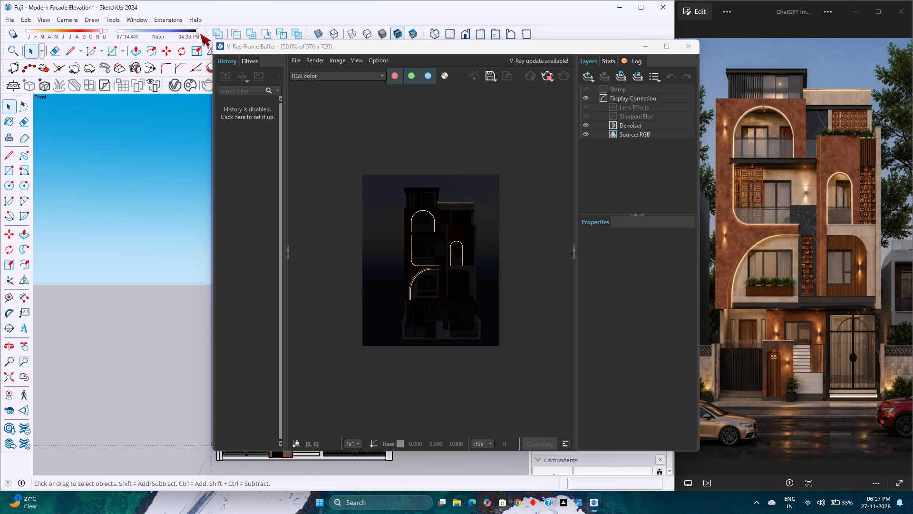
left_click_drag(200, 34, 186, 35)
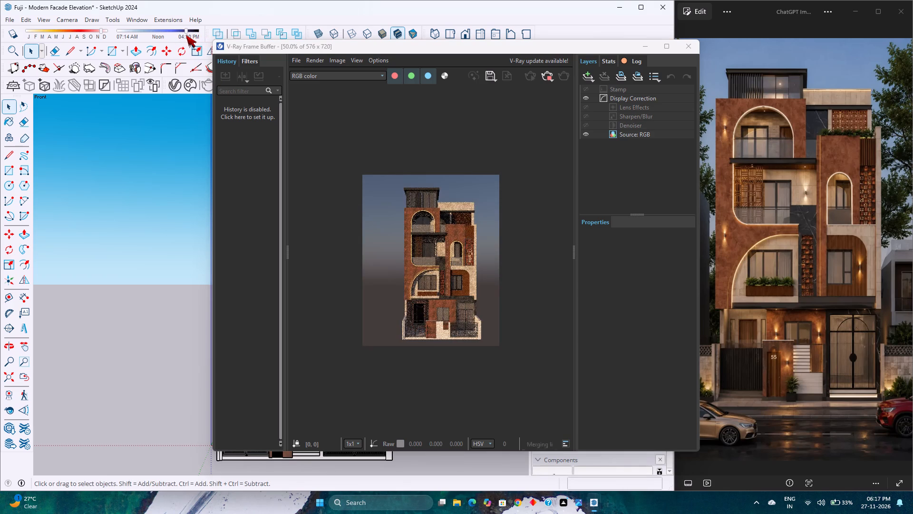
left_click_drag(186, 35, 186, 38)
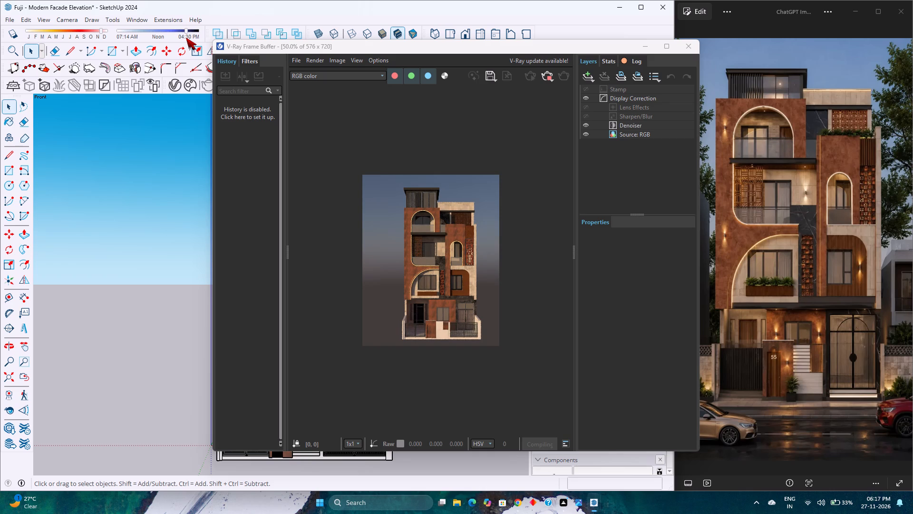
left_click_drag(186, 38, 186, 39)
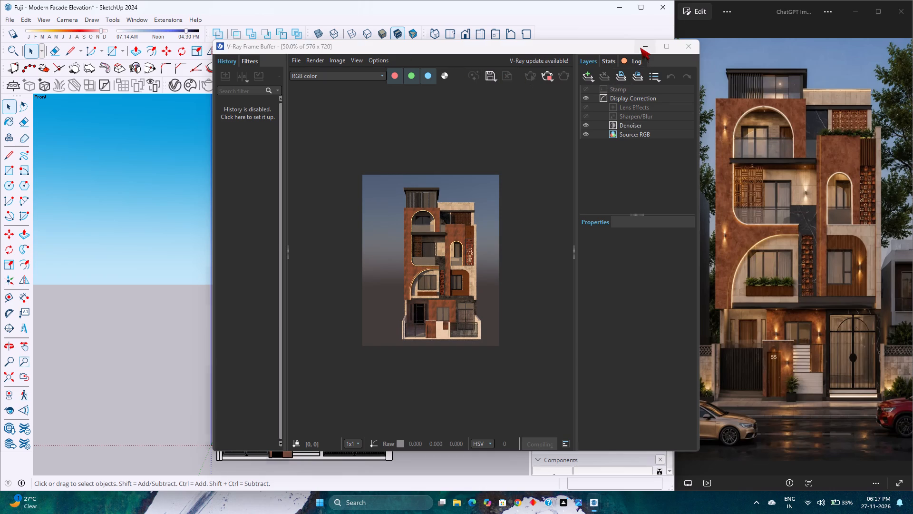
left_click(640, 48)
Examine the light strip recessed under the top stone parapet's coping from below, up to its outer end.
scroll(334, 137, "up", 13)
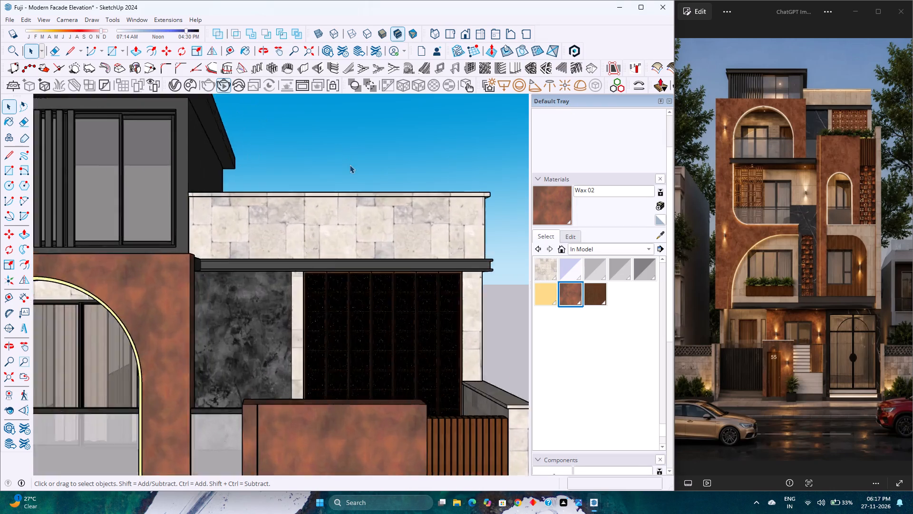
scroll(350, 165, "up", 6)
middle_click_drag(259, 285, 257, 273)
middle_click(257, 273)
scroll(257, 273, "up", 3)
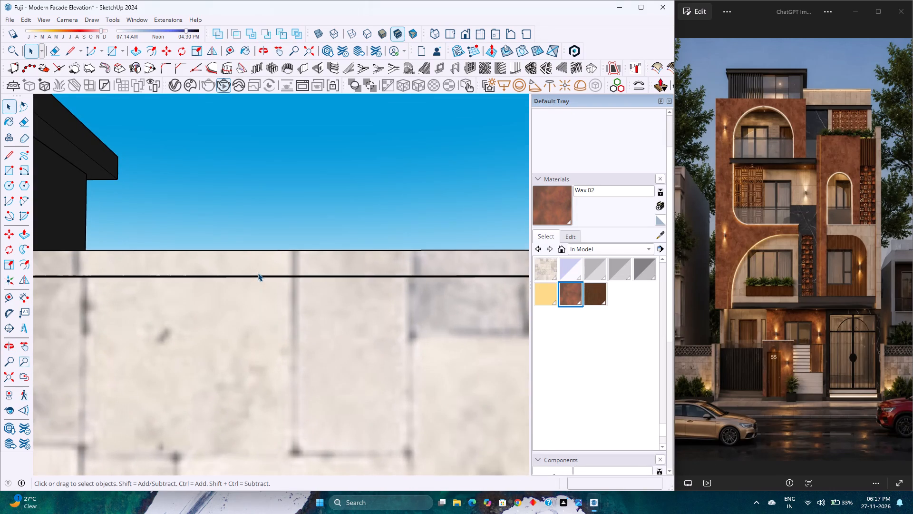
scroll(258, 292, "down", 7)
scroll(264, 292, "up", 1)
middle_click(264, 292)
middle_click_drag(264, 292, 264, 282)
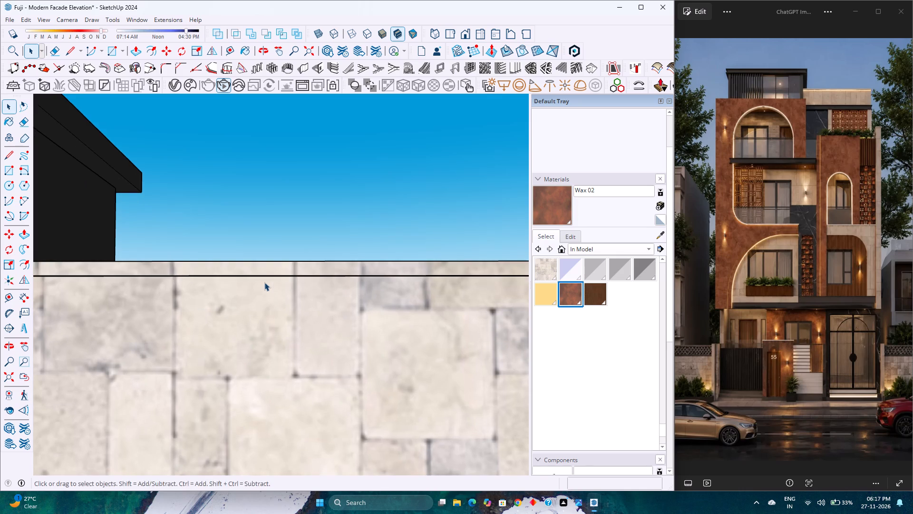
middle_click_drag(264, 282, 267, 245)
middle_click(267, 245)
scroll(267, 245, "down", 5)
scroll(429, 257, "up", 3)
middle_click_drag(375, 284, 375, 284)
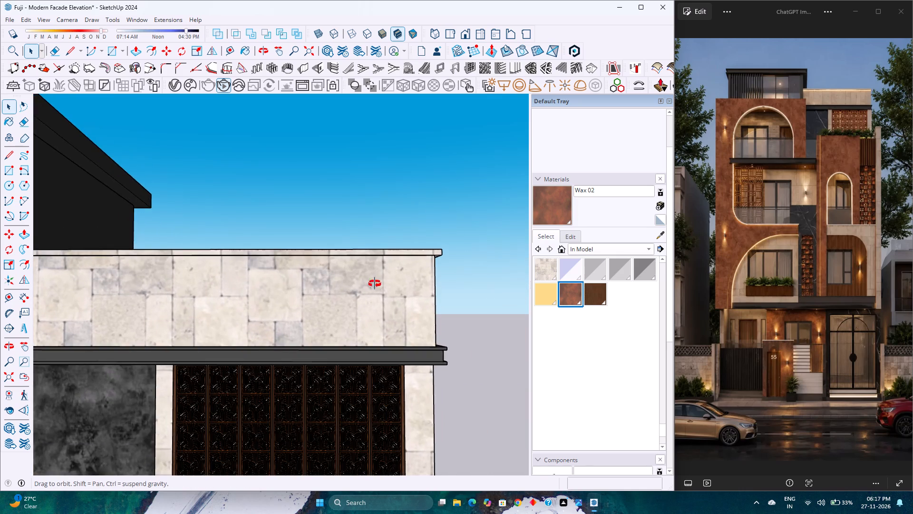
middle_click_drag(375, 284, 408, 159)
middle_click(409, 159)
middle_click(410, 161)
scroll(408, 275, "up", 10)
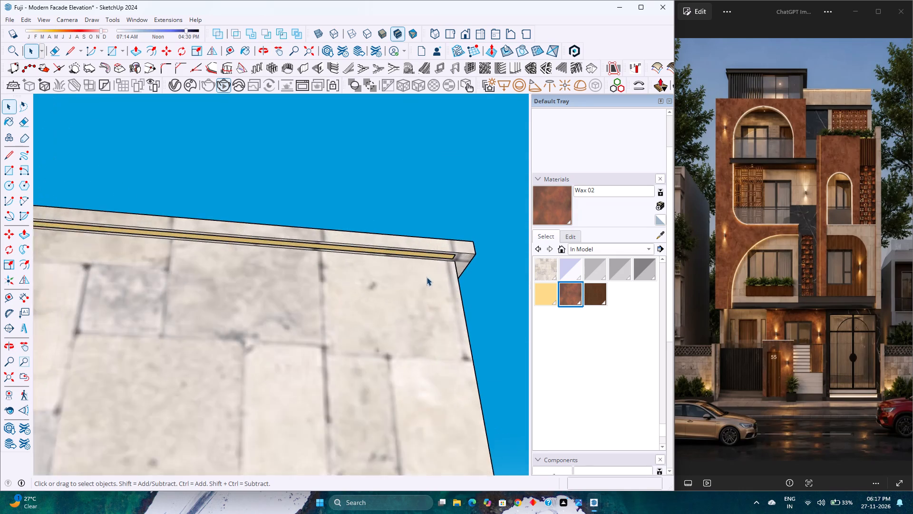
scroll(427, 277, "up", 8)
scroll(452, 260, "down", 3)
scroll(452, 260, "up", 4)
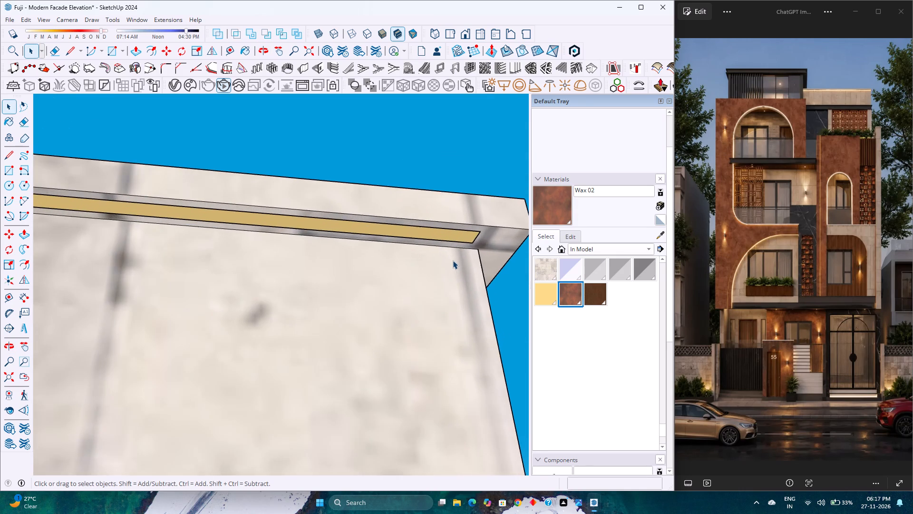
scroll(453, 260, "down", 1)
scroll(447, 249, "up", 1)
scroll(446, 248, "down", 3)
scroll(446, 248, "up", 2)
scroll(446, 248, "down", 2)
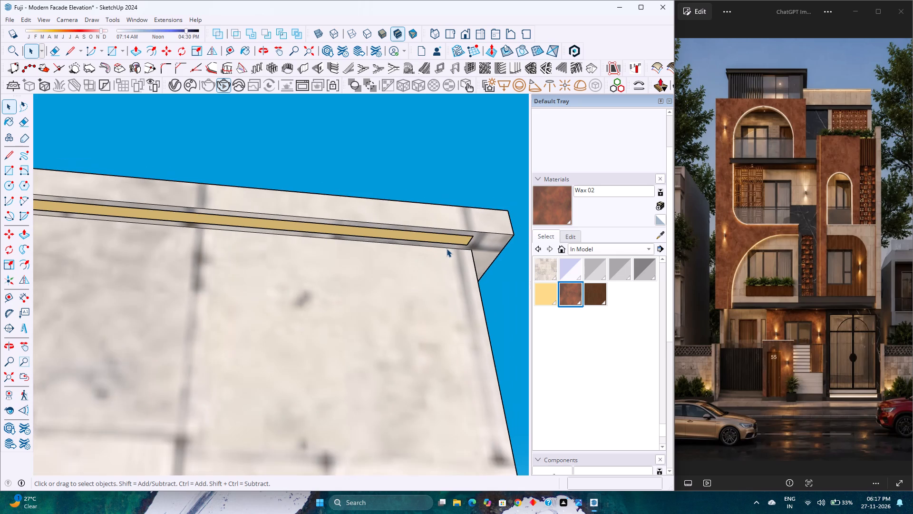
scroll(447, 248, "up", 3)
scroll(447, 248, "down", 3)
scroll(447, 247, "up", 2)
scroll(447, 247, "down", 3)
scroll(447, 247, "up", 2)
scroll(447, 247, "down", 4)
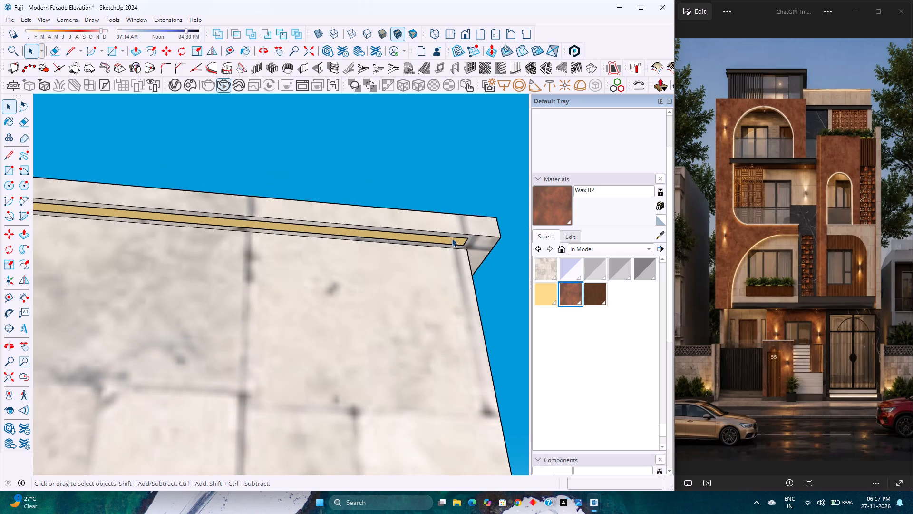
Inside the parapet's nested groups, move the yellow light strip out of the coping groove by 15' along the red axis.
left_click(453, 243)
scroll(453, 243, "up", 2)
double_click(453, 243)
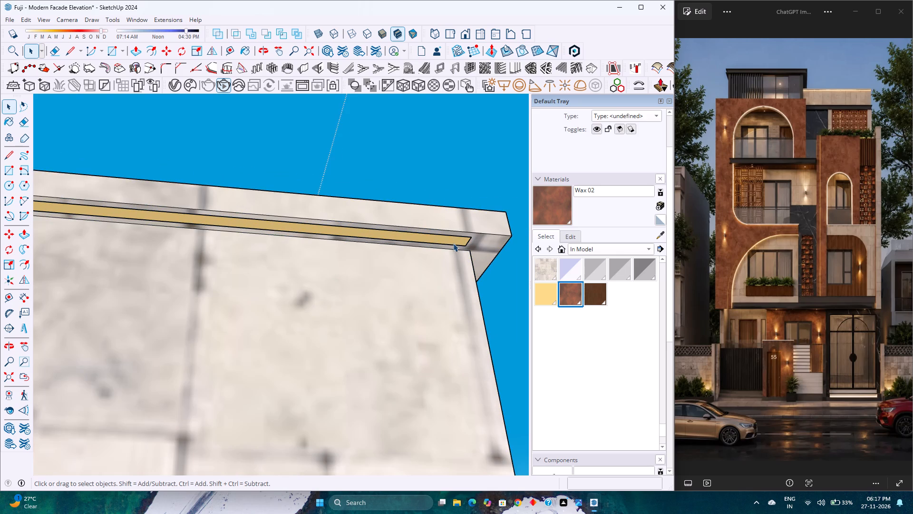
scroll(453, 244, "up", 2)
left_click(454, 239)
double_click(454, 239)
scroll(452, 240, "up", 3)
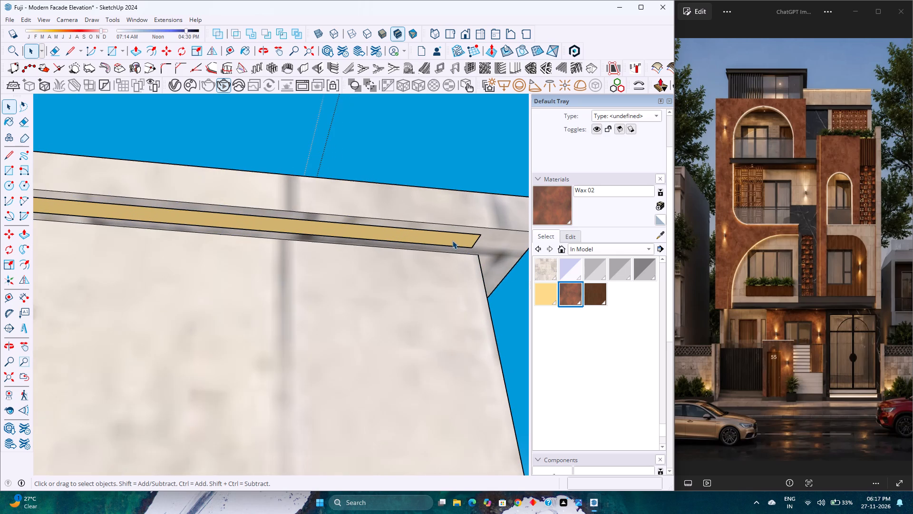
left_click(452, 243)
scroll(452, 242, "down", 6)
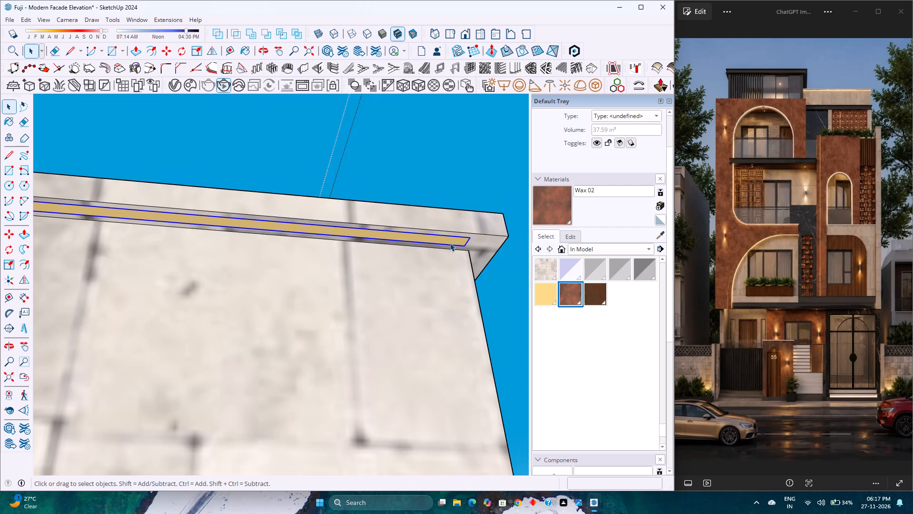
scroll(450, 243, "down", 14)
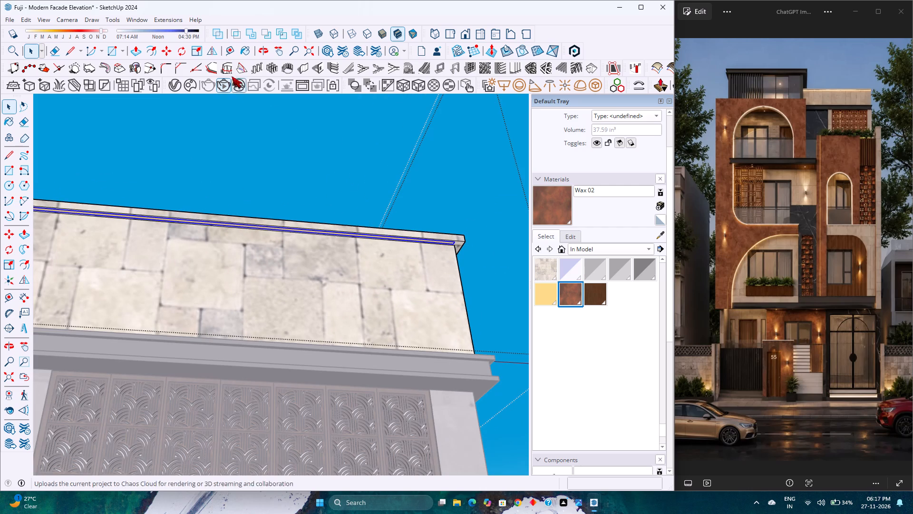
left_click(167, 58)
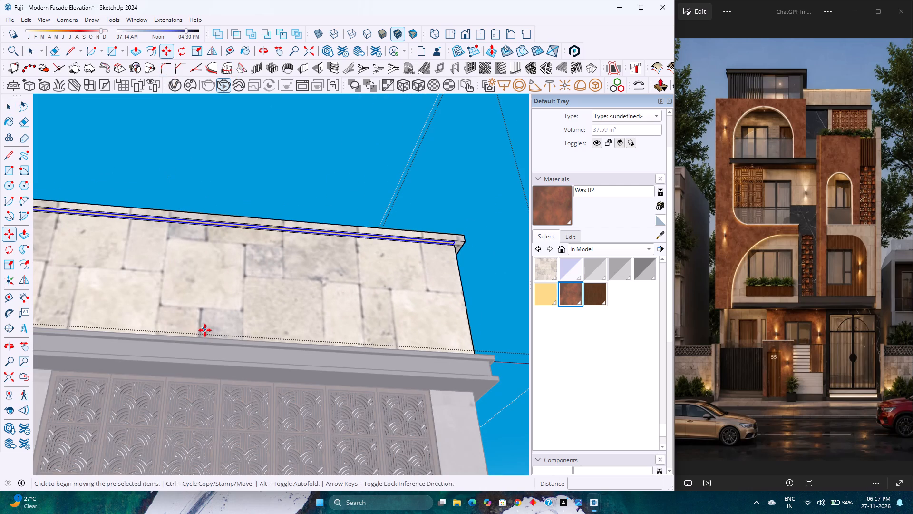
scroll(248, 311, "down", 7)
scroll(200, 280, "down", 7)
scroll(109, 252, "up", 5)
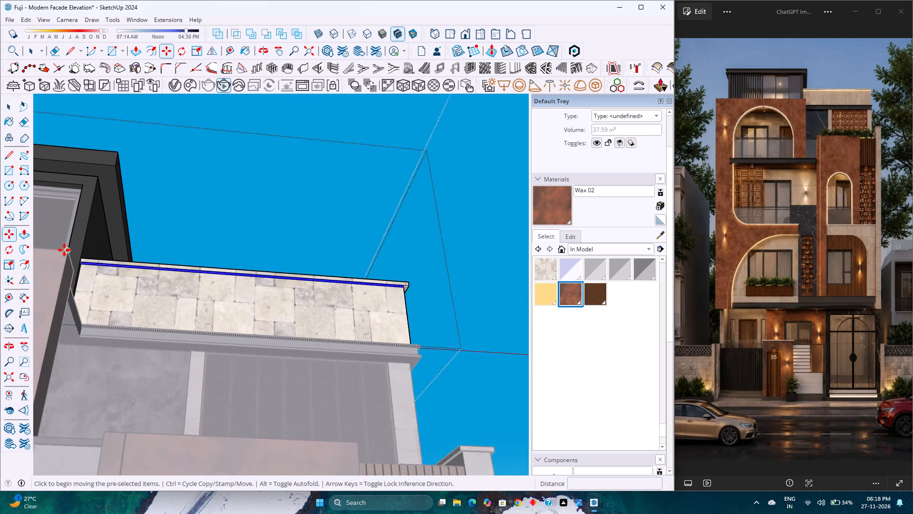
scroll(64, 250, "up", 5)
scroll(89, 273, "up", 19)
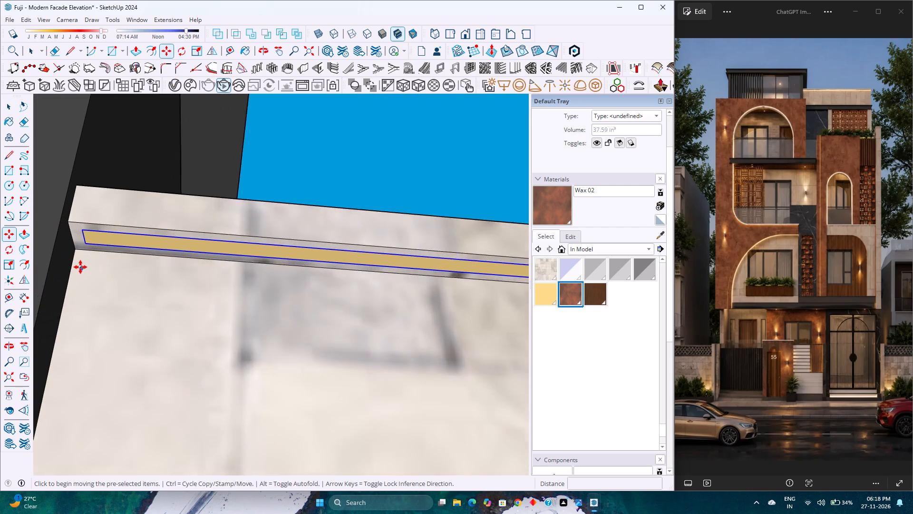
scroll(80, 267, "up", 4)
left_click(71, 236)
scroll(105, 247, "down", 4)
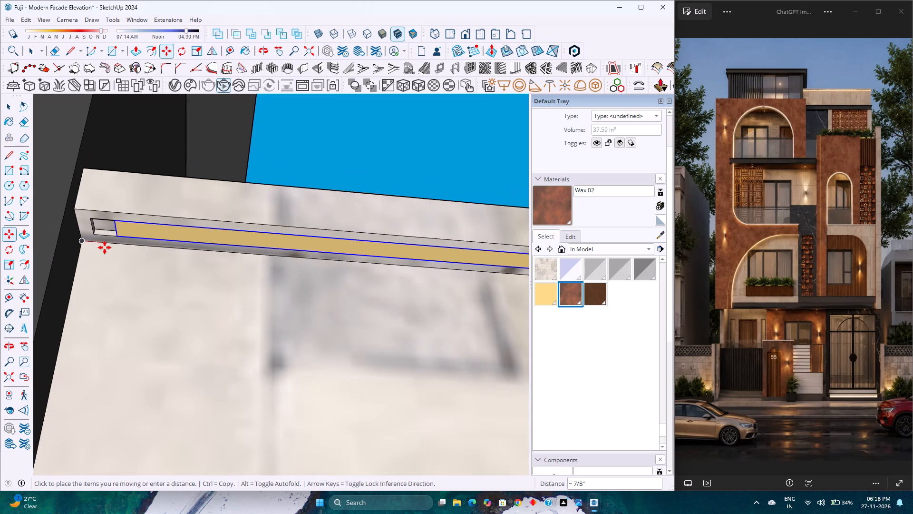
scroll(105, 247, "down", 20)
scroll(105, 247, "down", 2)
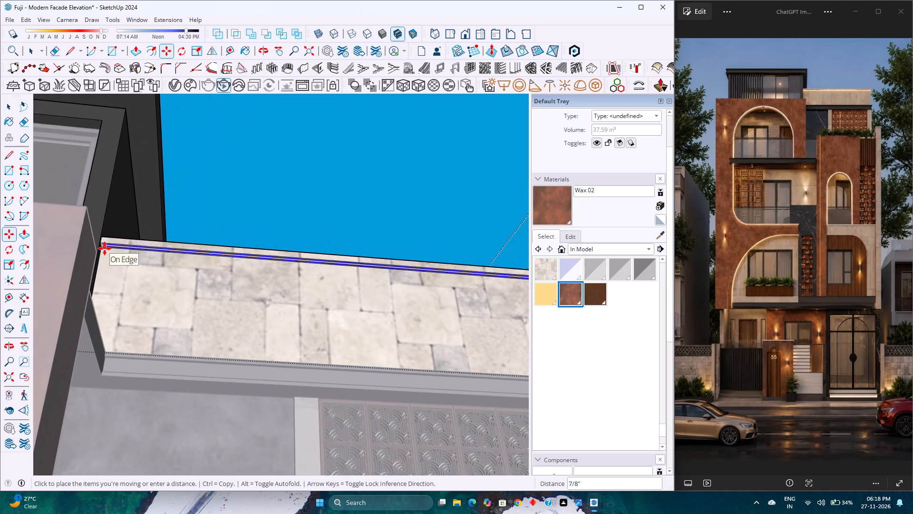
scroll(105, 248, "down", 8)
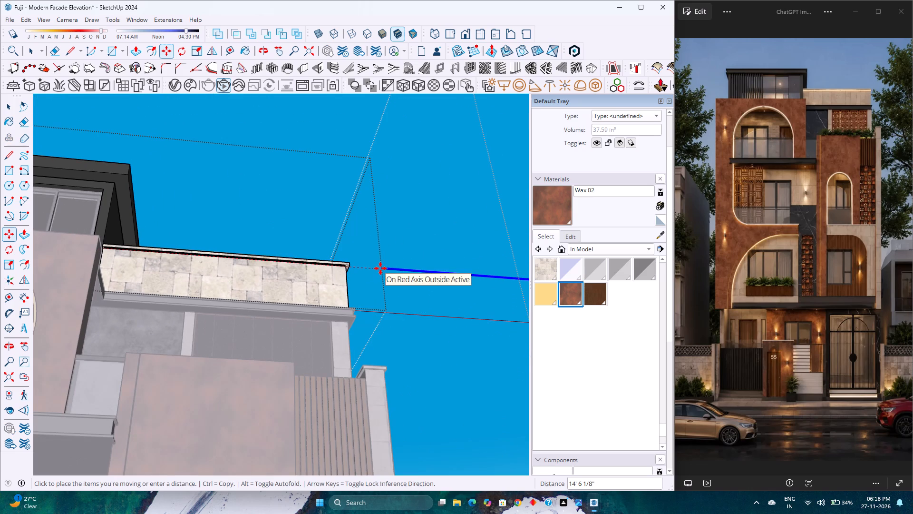
key("Right")
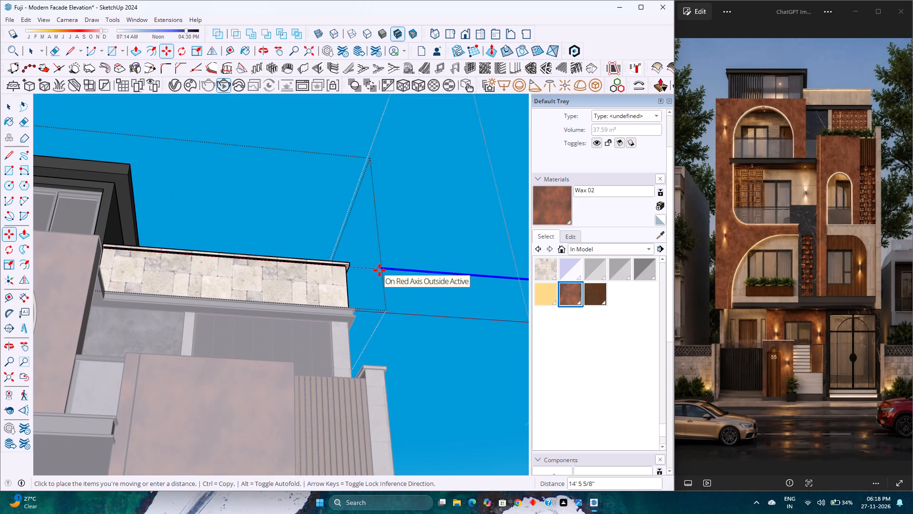
type("15'")
key("Return")
key("space")
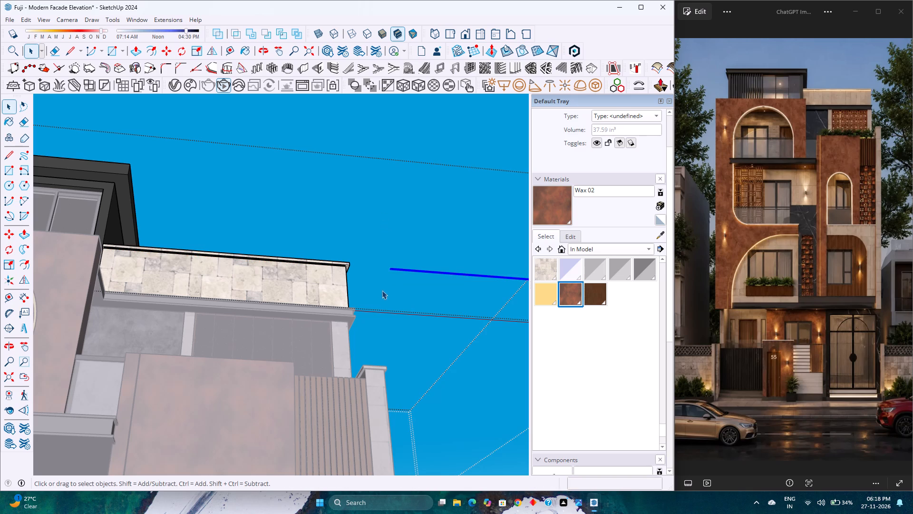
Push/Pull the empty light groove's recessed face 1/4" so it sits flush with the coping's underside.
scroll(317, 262, "up", 9)
scroll(378, 264, "up", 5)
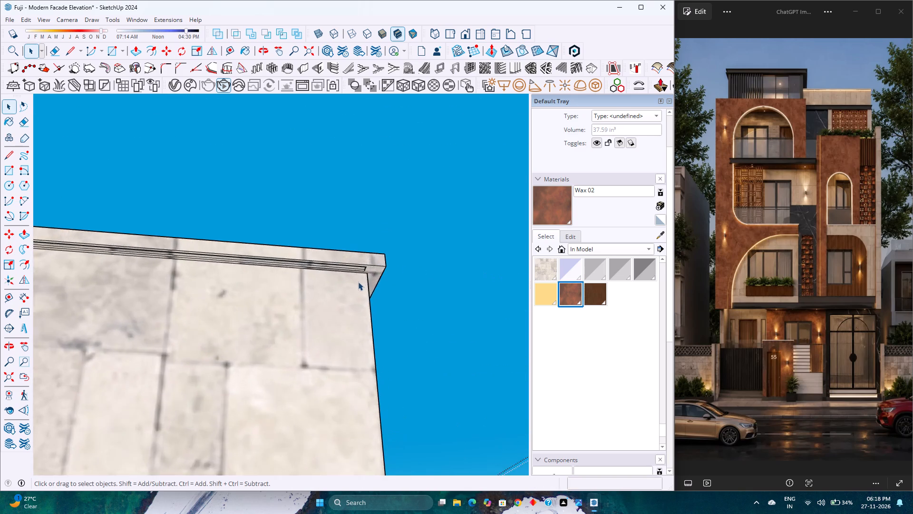
scroll(358, 282, "up", 7)
scroll(364, 336, "up", 3)
left_click(370, 313)
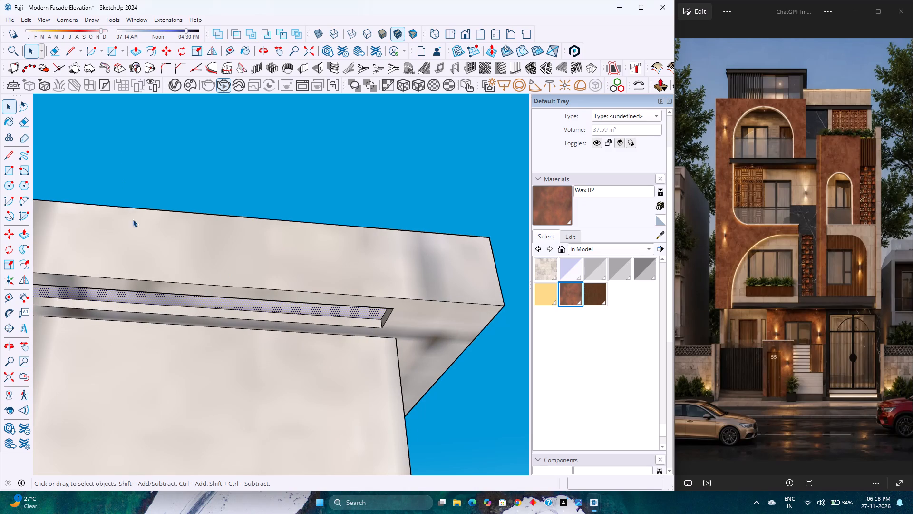
left_click(134, 51)
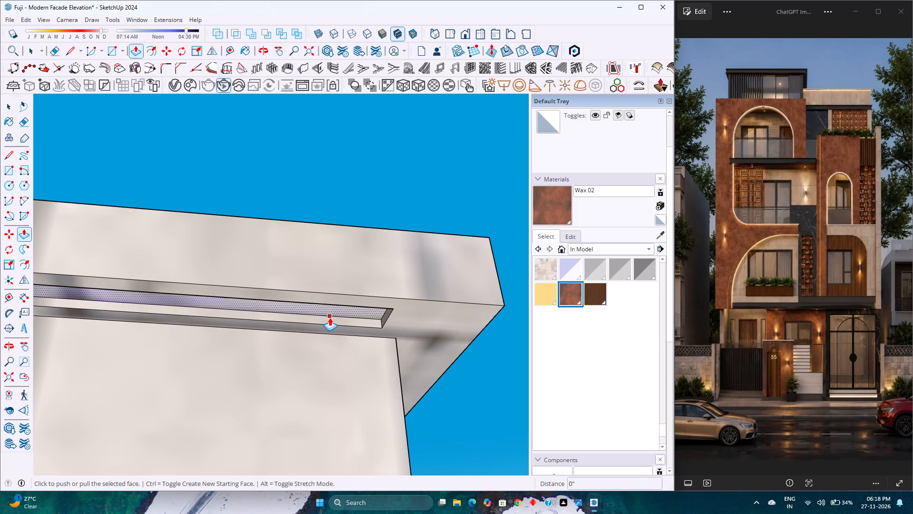
left_click(330, 314)
left_click(413, 328)
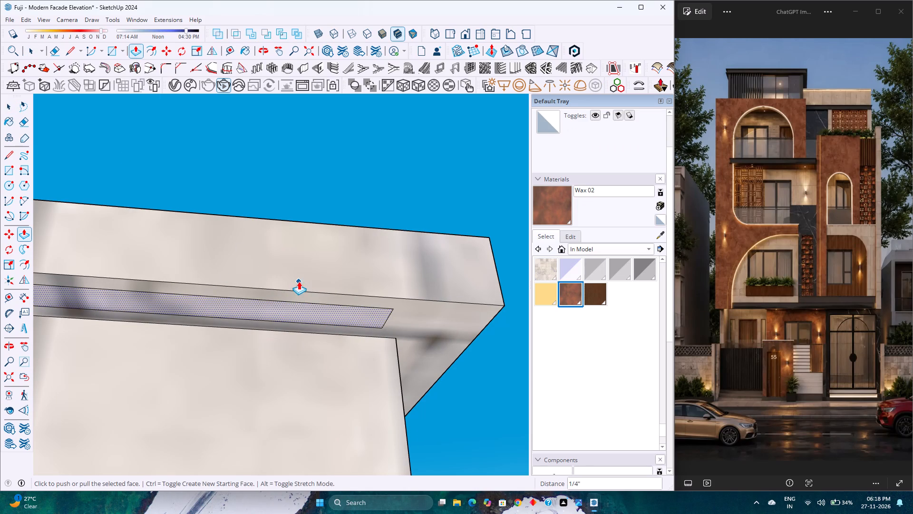
Erase the leftover groove outline edges along the coping's underside, including the one at its inner end beside the dark frame.
left_click(18, 120)
left_click_drag(312, 302, 326, 318)
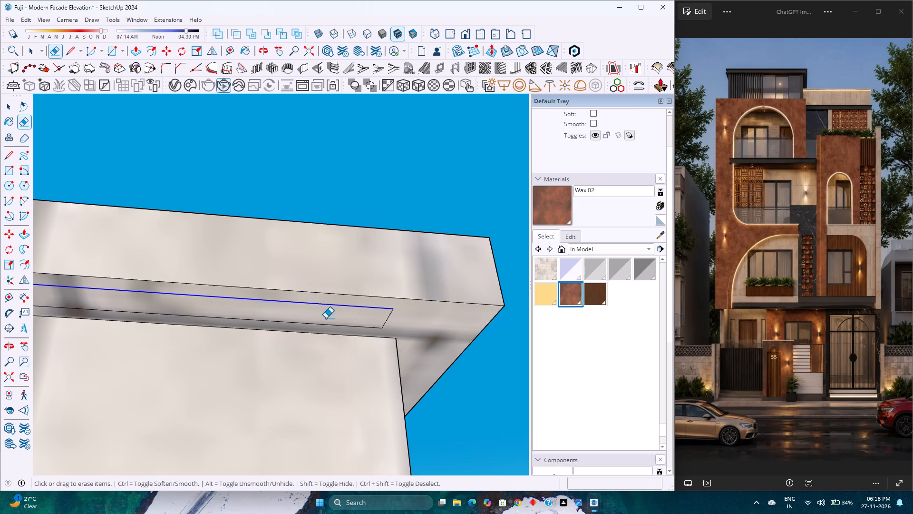
left_click_drag(326, 318, 392, 322)
scroll(415, 329, "down", 9)
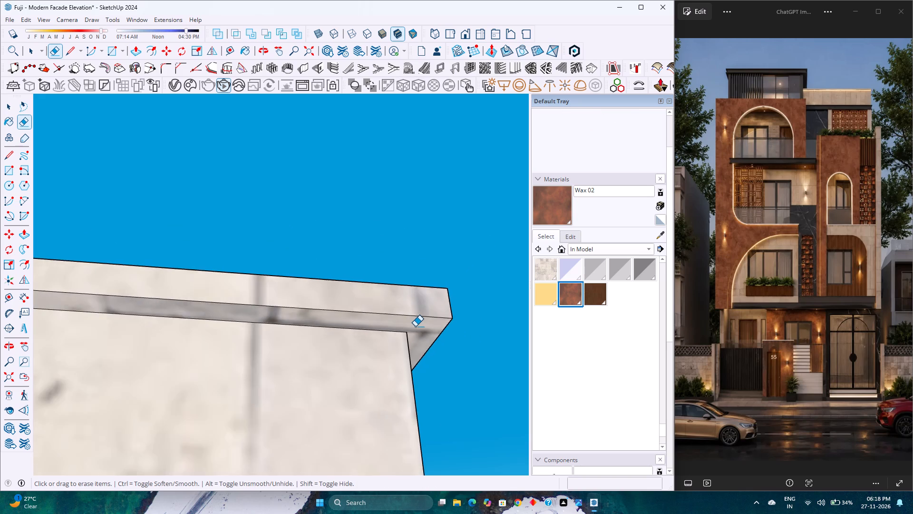
scroll(415, 326, "down", 20)
scroll(415, 326, "down", 5)
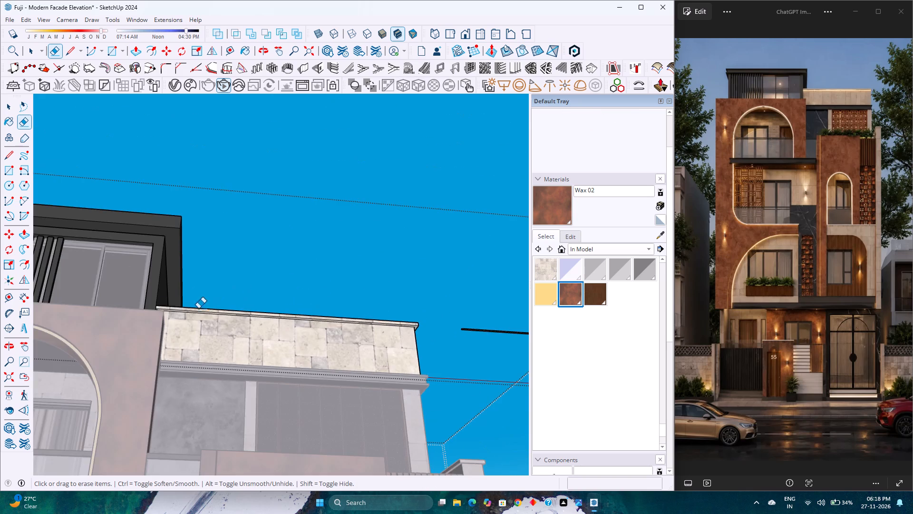
scroll(147, 316, "up", 20)
scroll(147, 316, "up", 1)
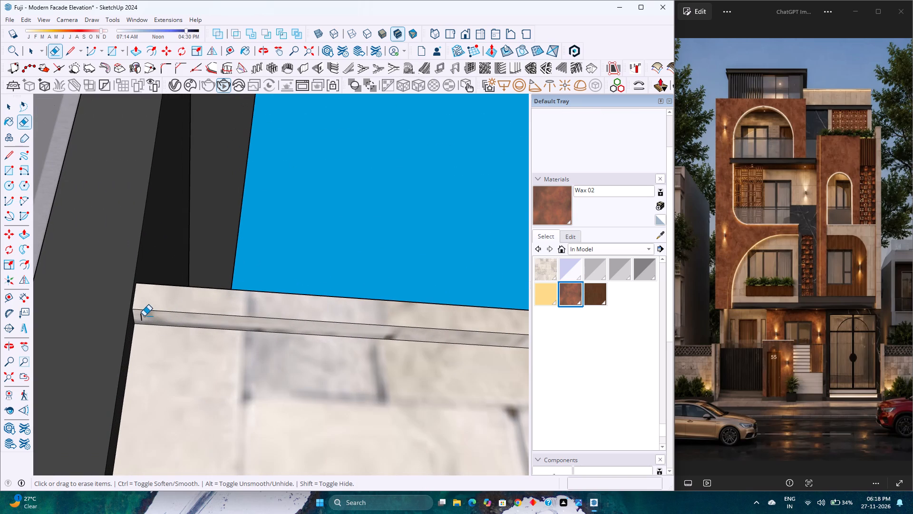
left_click(142, 316)
scroll(173, 336, "down", 3)
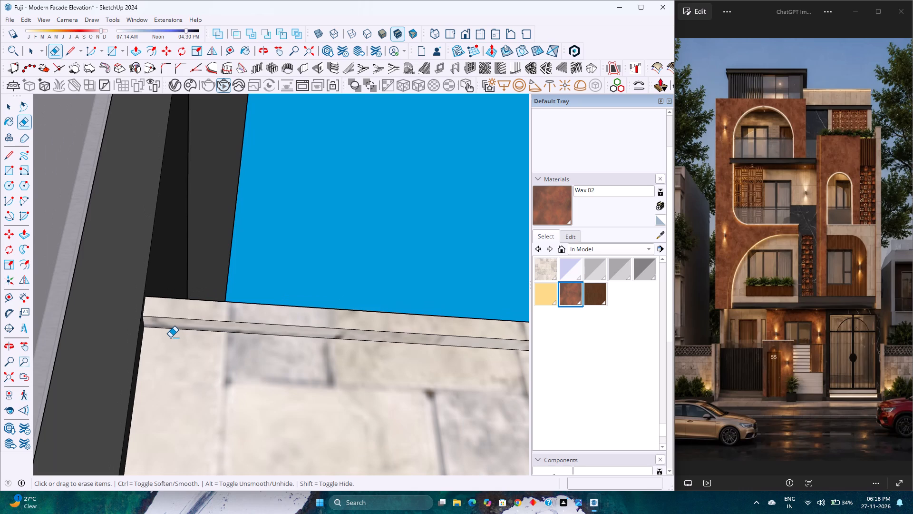
key("space")
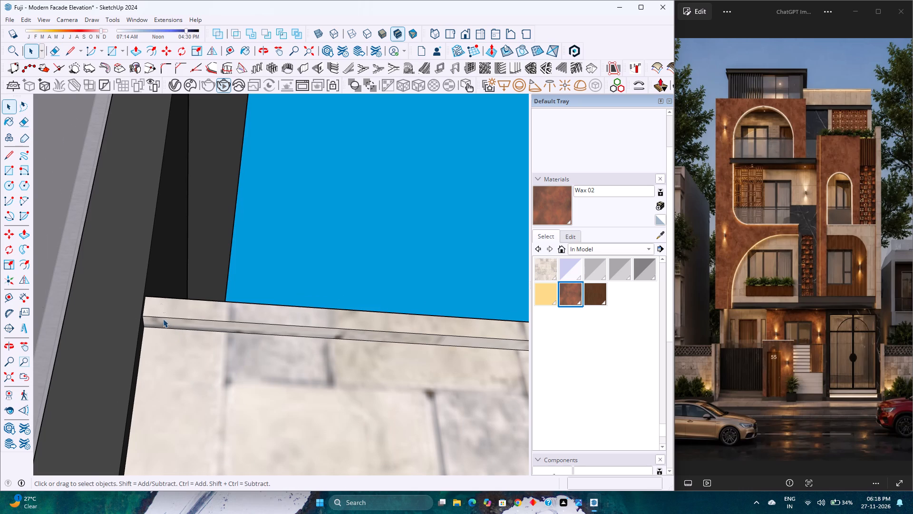
Examine the parapet's outer corner and the stone face meeting the coping's underside.
scroll(126, 277, "down", 3)
middle_click_drag(204, 378, 98, 408)
middle_click(98, 408)
scroll(200, 371, "down", 5)
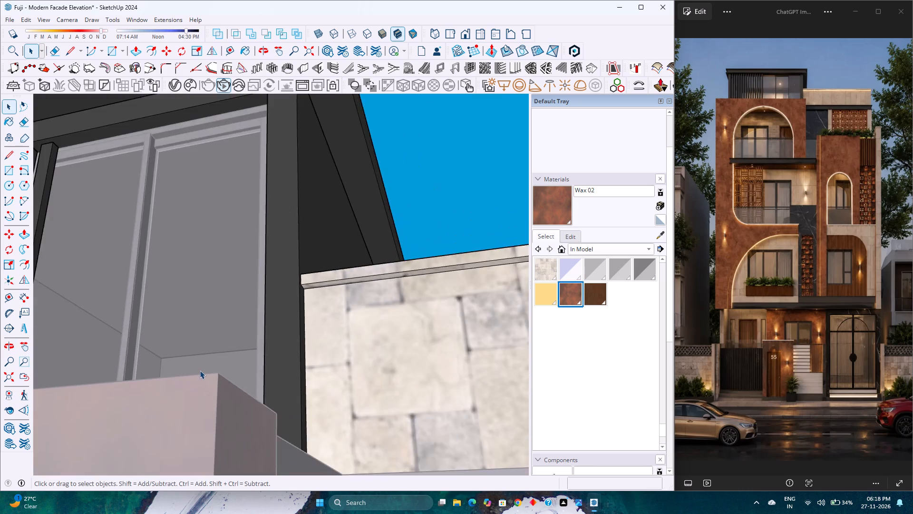
scroll(200, 370, "down", 20)
scroll(200, 370, "down", 1)
middle_click_drag(305, 367, 203, 419)
middle_click(203, 419)
scroll(262, 370, "down", 8)
scroll(220, 435, "up", 15)
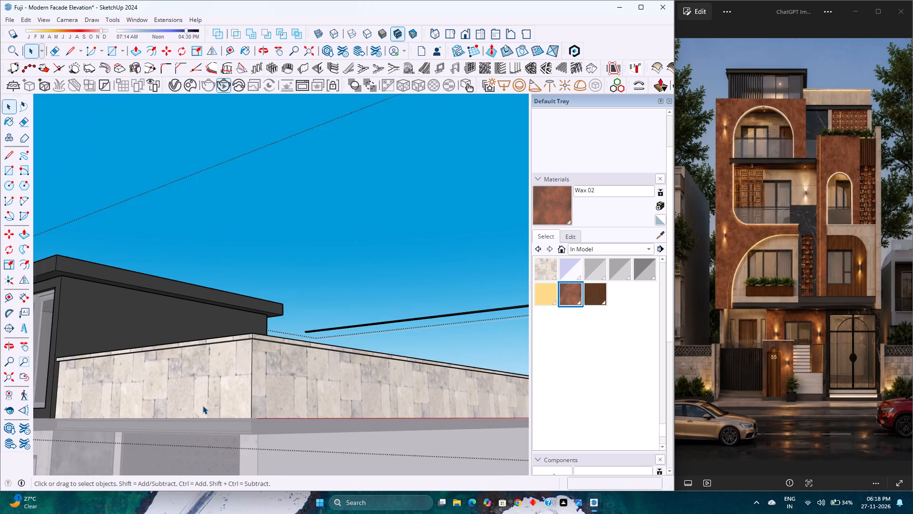
scroll(203, 405, "up", 2)
scroll(224, 323, "up", 8)
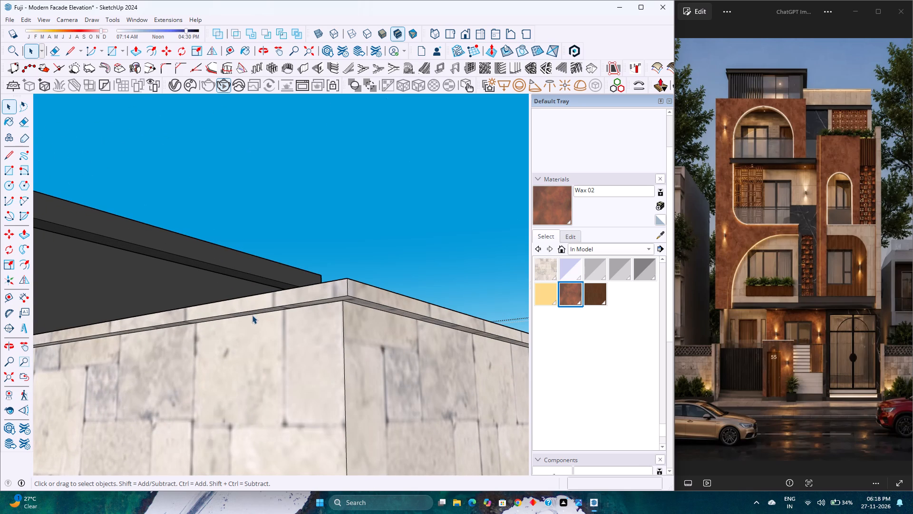
left_click(252, 315)
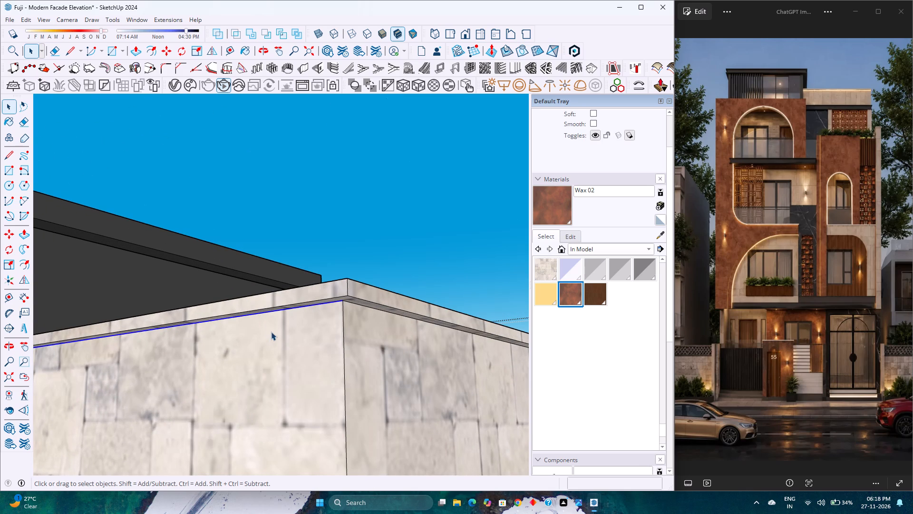
scroll(261, 331, "up", 1)
scroll(261, 331, "down", 1)
scroll(261, 331, "up", 2)
scroll(261, 331, "down", 2)
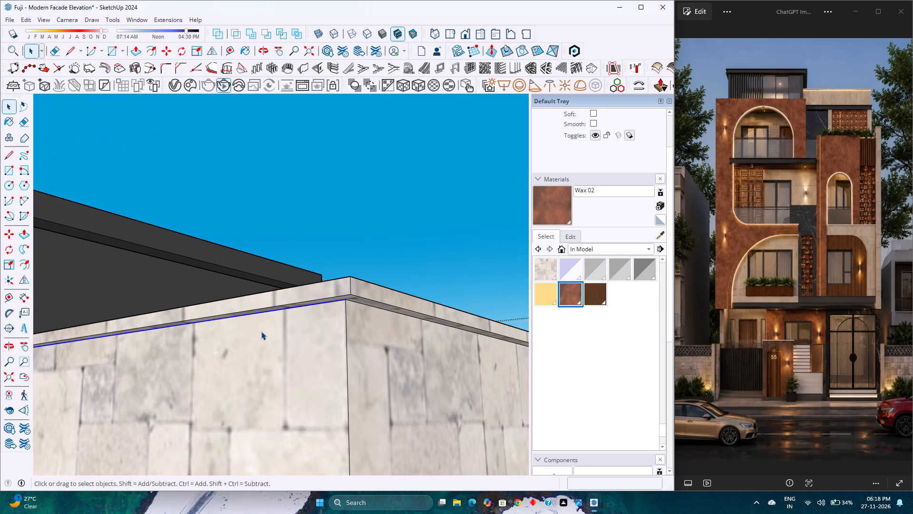
scroll(220, 237, "down", 3)
scroll(220, 274, "up", 1)
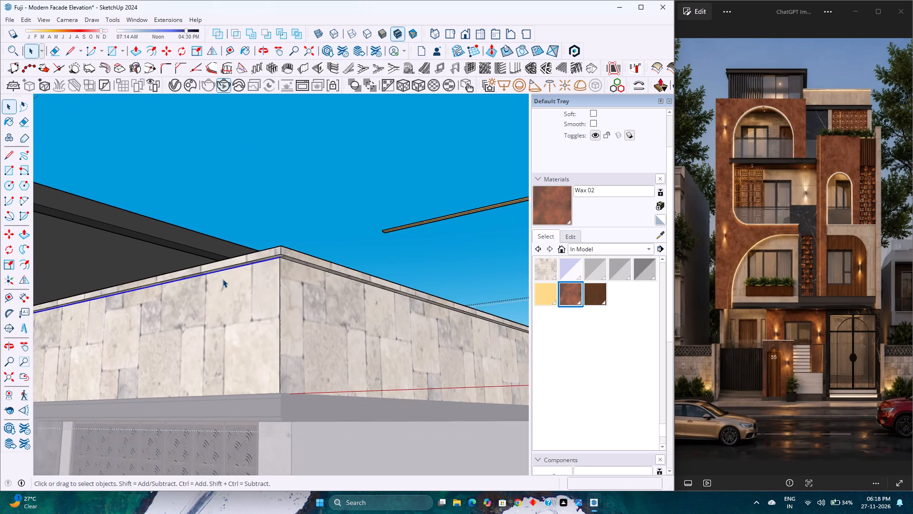
scroll(223, 279, "up", 1)
scroll(223, 285, "down", 2)
scroll(223, 287, "up", 2)
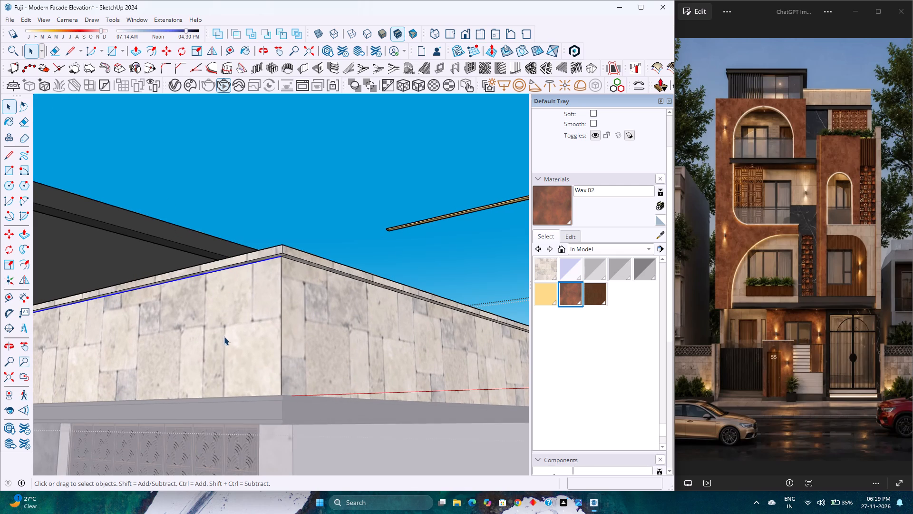
scroll(227, 335, "down", 1)
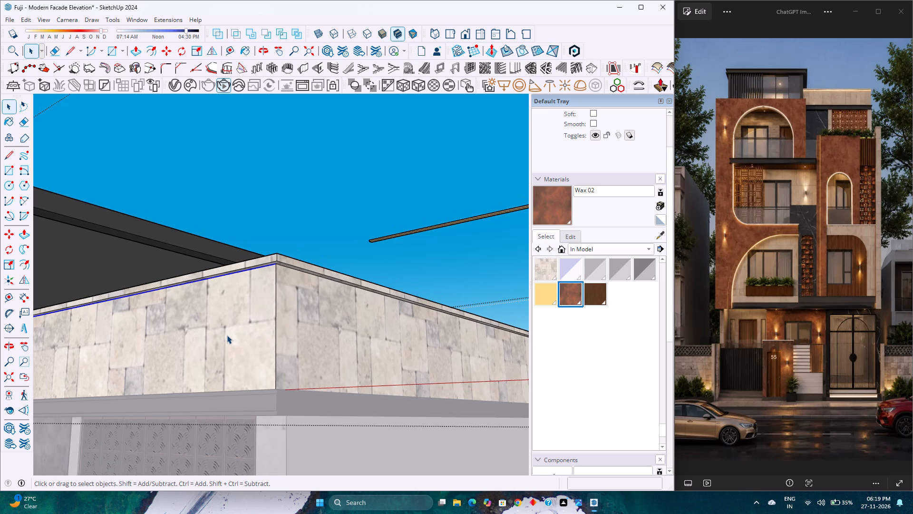
scroll(227, 335, "down", 3)
scroll(227, 337, "up", 3)
scroll(227, 337, "down", 3)
Offset the outline of the parapet's front stone face inward by 0.125".
double_click(195, 346)
scroll(195, 346, "up", 2)
middle_click_drag(195, 346, 201, 347)
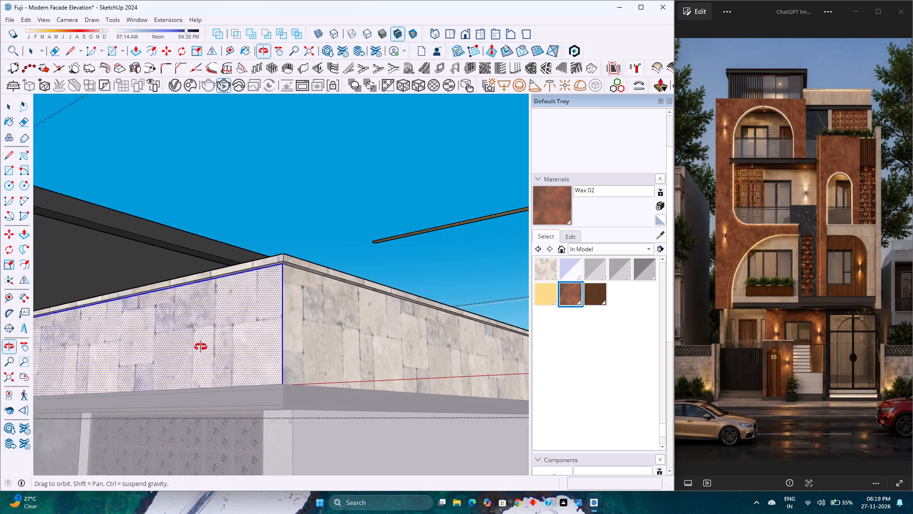
middle_click_drag(201, 347, 299, 349)
middle_click(299, 349)
left_click(146, 54)
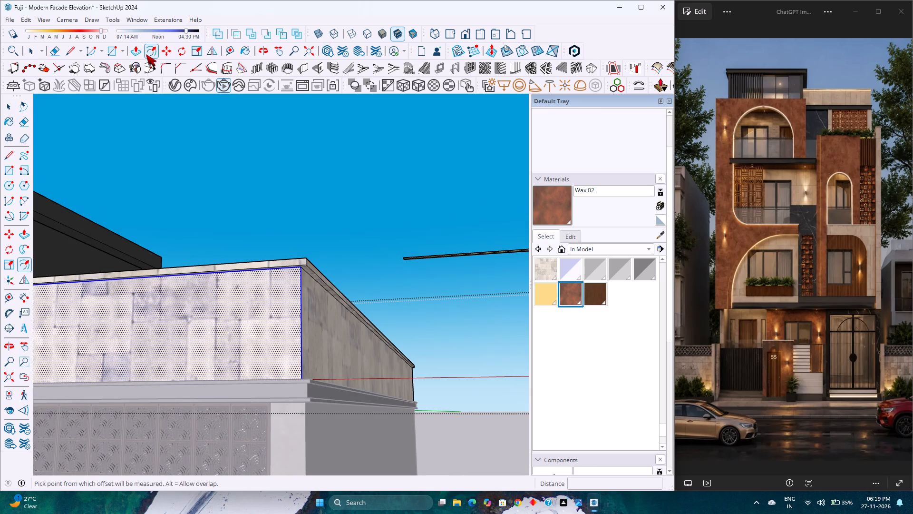
left_click(191, 285)
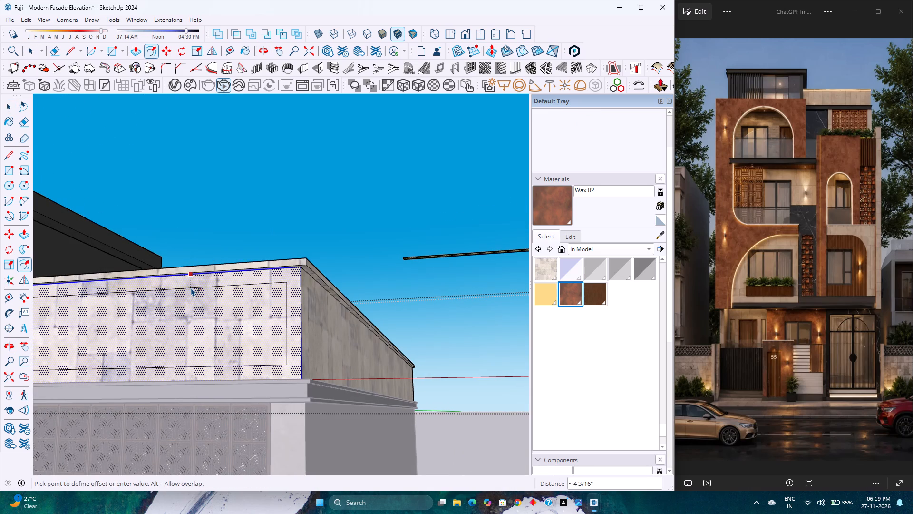
key("0")
key("period")
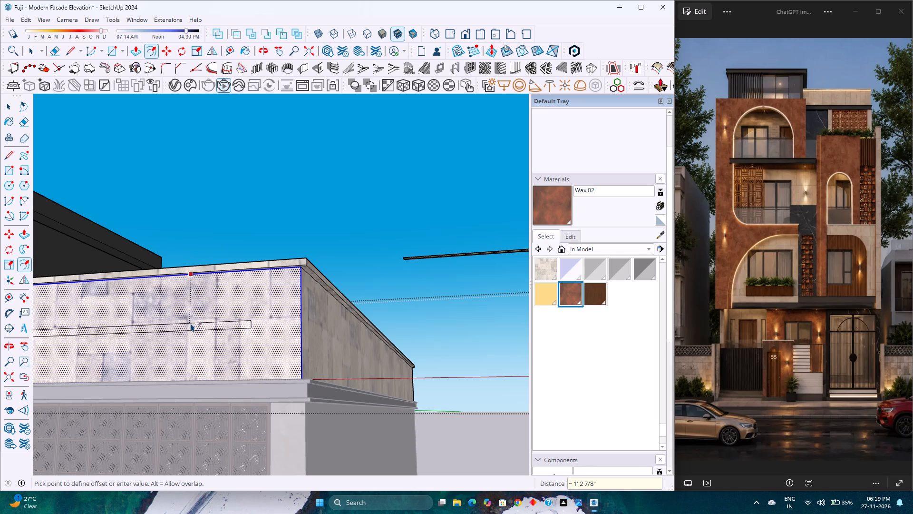
key("0")
key("period")
type("125")
key("Return")
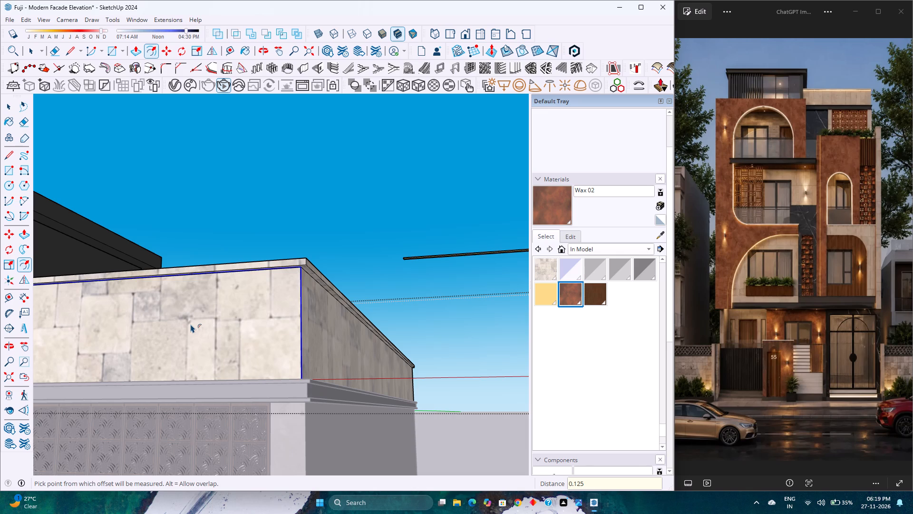
Push the offset inner panel of the parapet's front stone face back by 0.25" to recess it.
key("space")
scroll(214, 331, "up", 2)
scroll(232, 329, "down", 1)
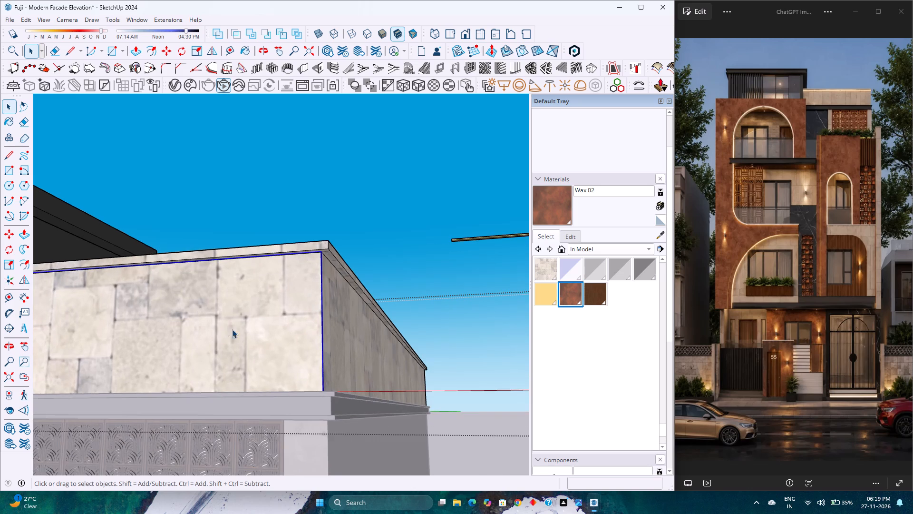
middle_click_drag(232, 329, 146, 397)
middle_click(146, 397)
scroll(237, 348, "up", 9)
key("p")
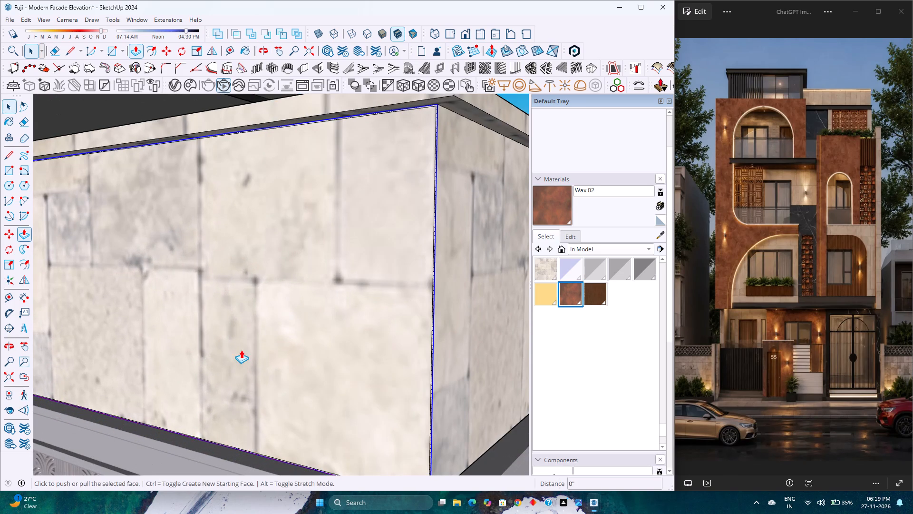
left_click(264, 343)
key("Escape")
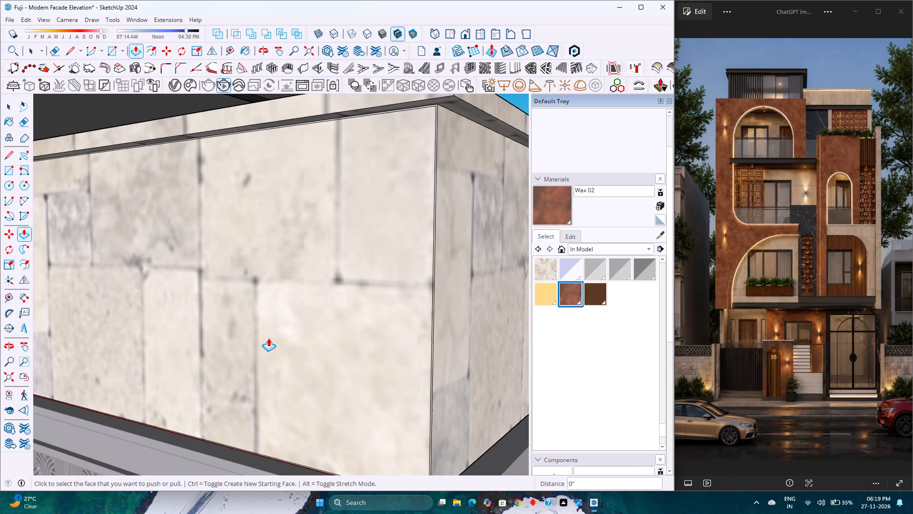
left_click(332, 358)
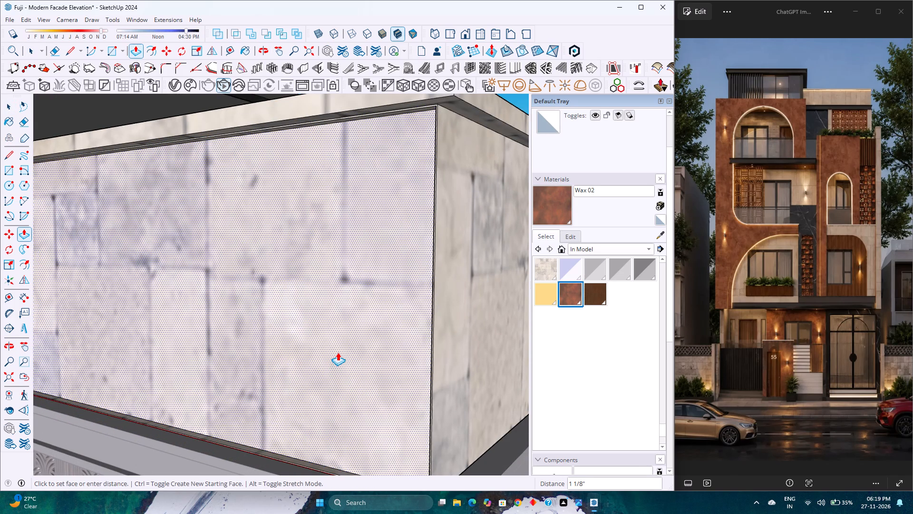
scroll(338, 352, "up", 3)
scroll(338, 352, "down", 2)
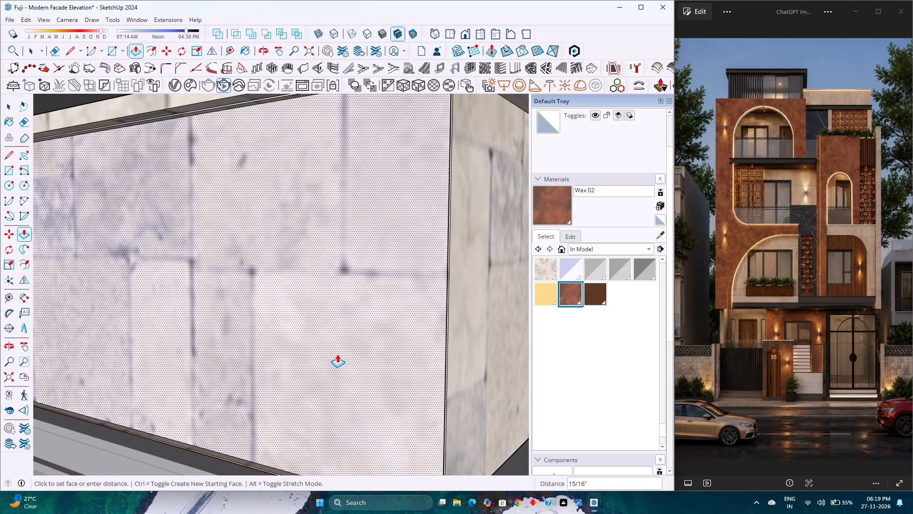
key("0")
type(".25")
key("Return")
Push the recess's bottom ledge in the parapet's front stone face up by 2'7" to leave a narrow groove under the coping.
scroll(127, 432, "down", 4)
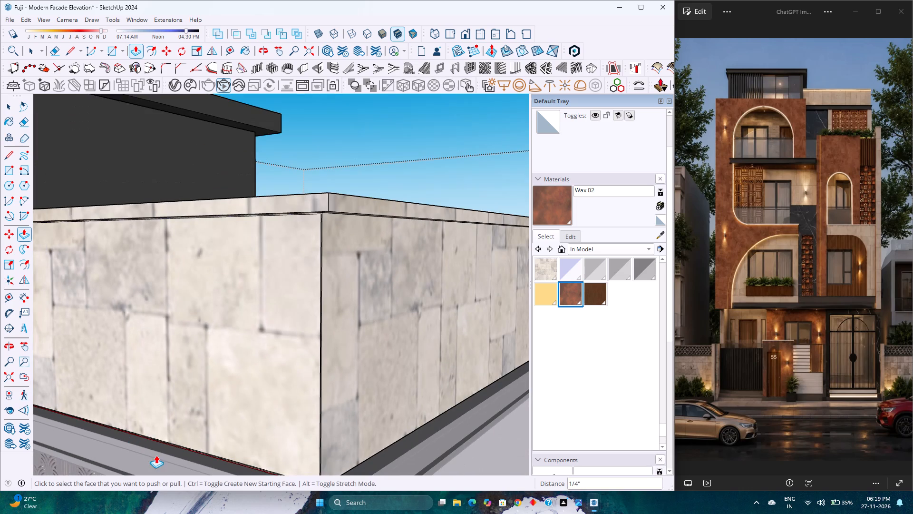
middle_click_drag(160, 471, 160, 414, "shift")
scroll(234, 362, "up", 2)
middle_click_drag(234, 362, 168, 471)
middle_click(168, 472)
scroll(248, 453, "up", 2)
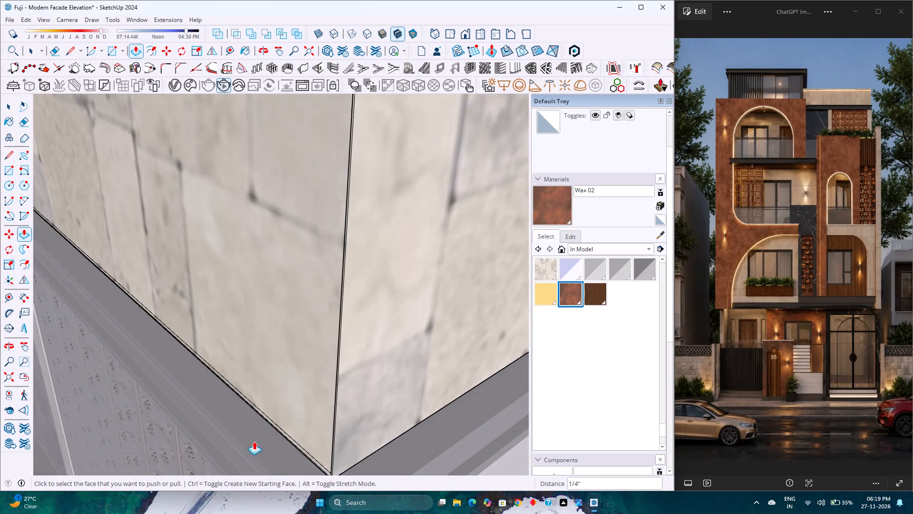
scroll(254, 441, "up", 7)
left_click(276, 420)
scroll(278, 383, "down", 4)
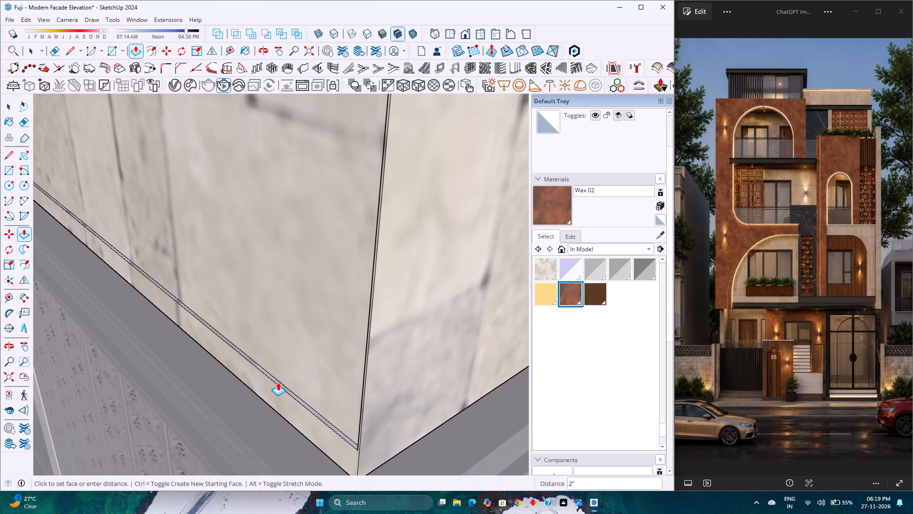
scroll(278, 382, "down", 11)
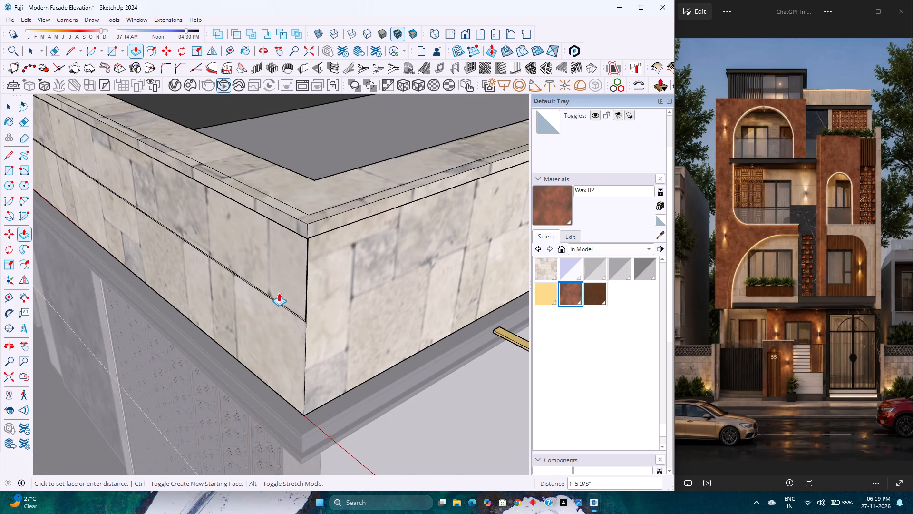
middle_click_drag(276, 285, 260, 393, "shift")
middle_click_drag(260, 384, 269, 316)
middle_click(269, 316)
scroll(283, 358, "up", 5)
middle_click_drag(283, 358, 311, 275)
middle_click(311, 275)
scroll(312, 307, "up", 7)
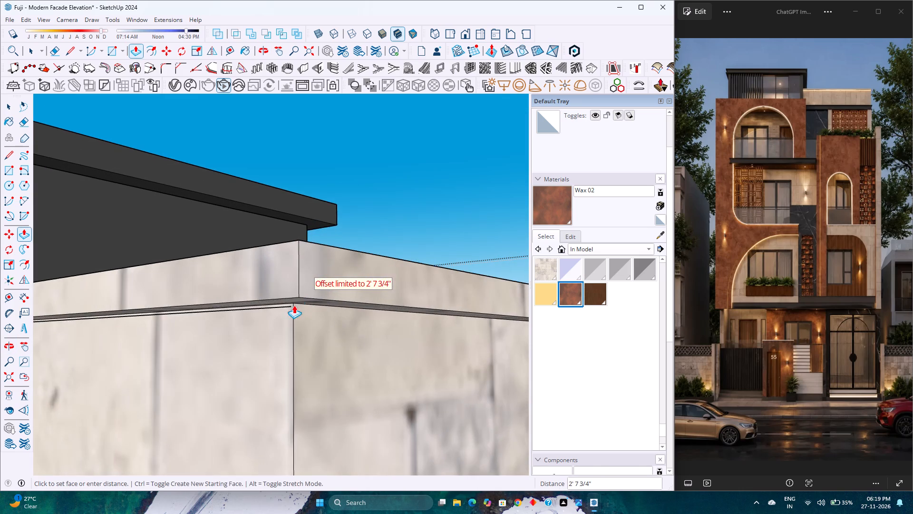
scroll(294, 305, "up", 2)
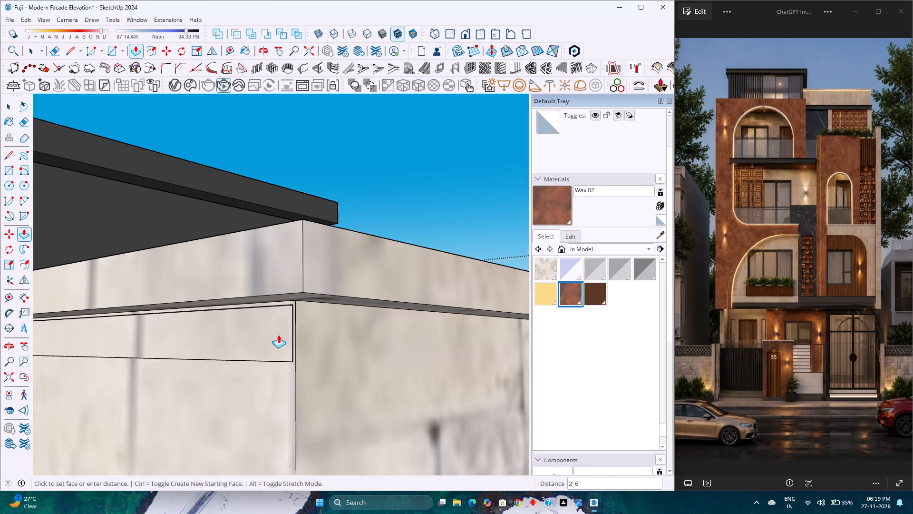
scroll(305, 234, "down", 1)
middle_click_drag(305, 241, 303, 342)
middle_click(303, 342)
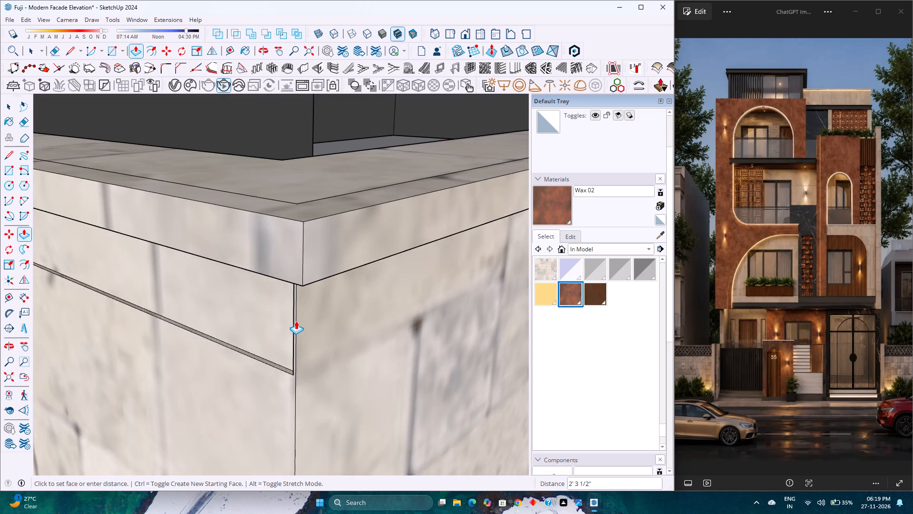
scroll(296, 317, "down", 4)
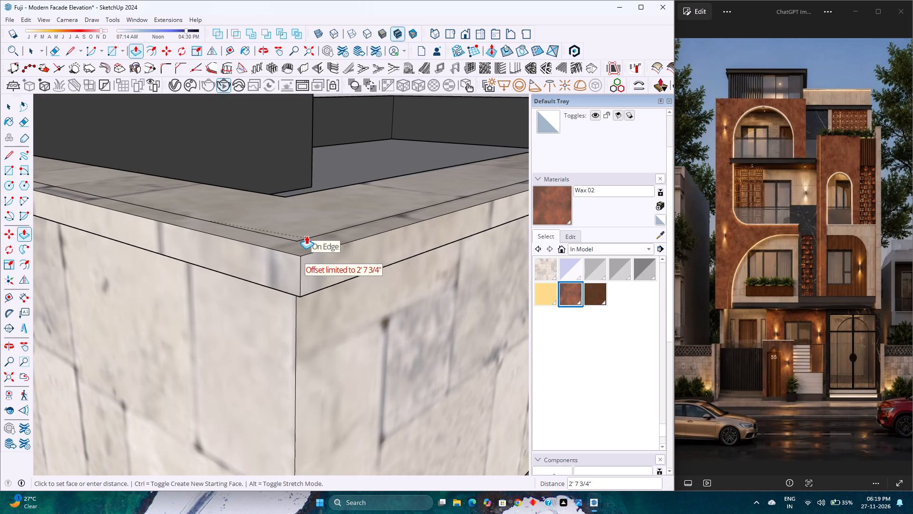
type("2'7")
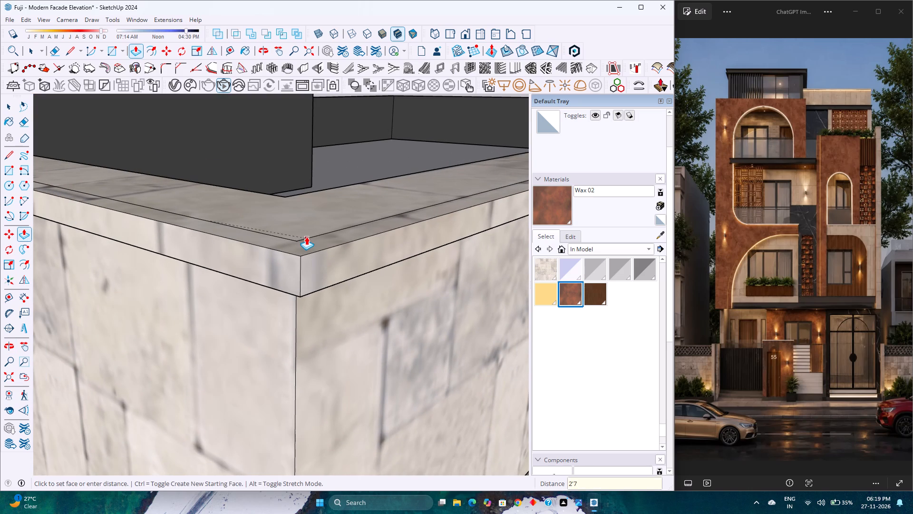
key("Return")
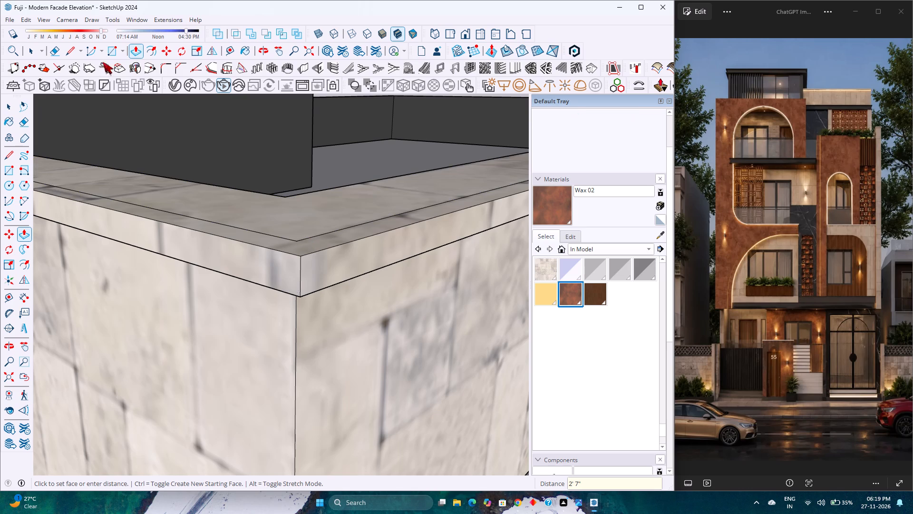
Rotate the loose yellow light strip beside the parapet 90 degrees around the red axis at its end corner.
scroll(255, 314, "up", 1)
middle_click_drag(255, 313, 285, 195)
scroll(284, 266, "up", 3)
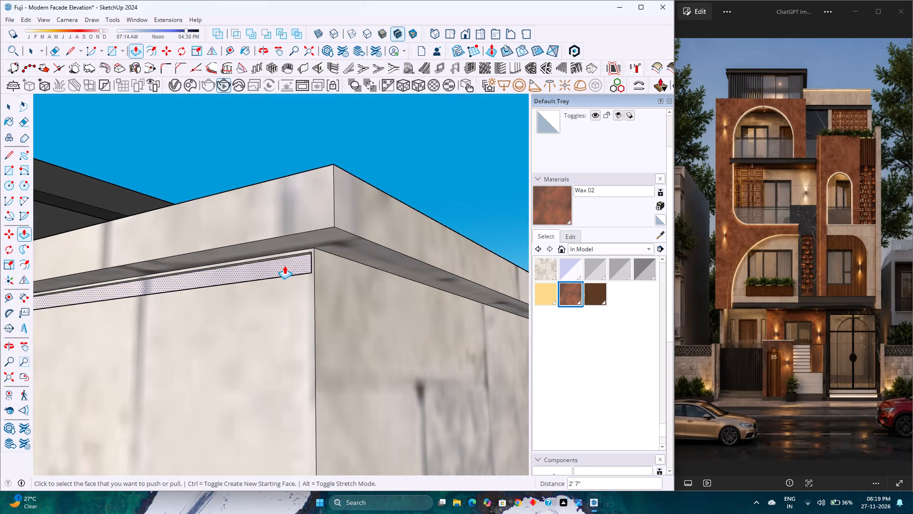
scroll(284, 266, "down", 3)
key("space")
scroll(249, 288, "down", 12)
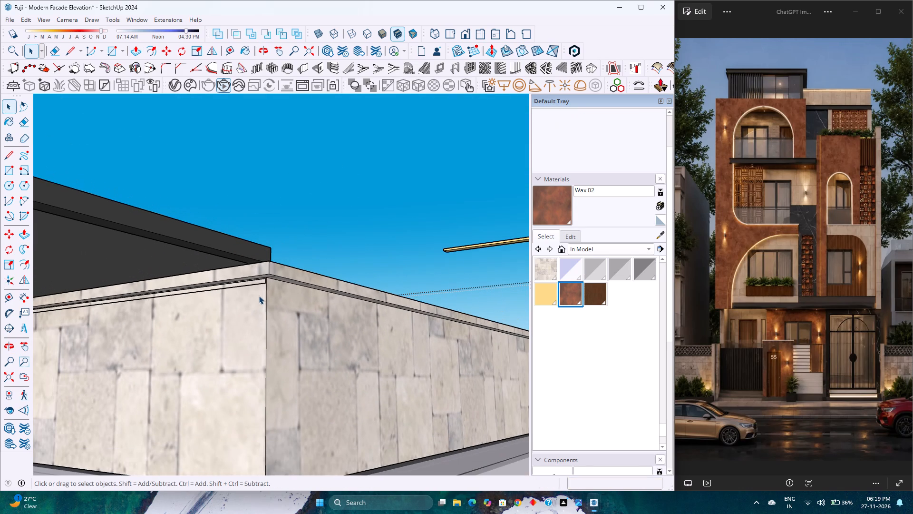
left_click(469, 244)
left_click(470, 248)
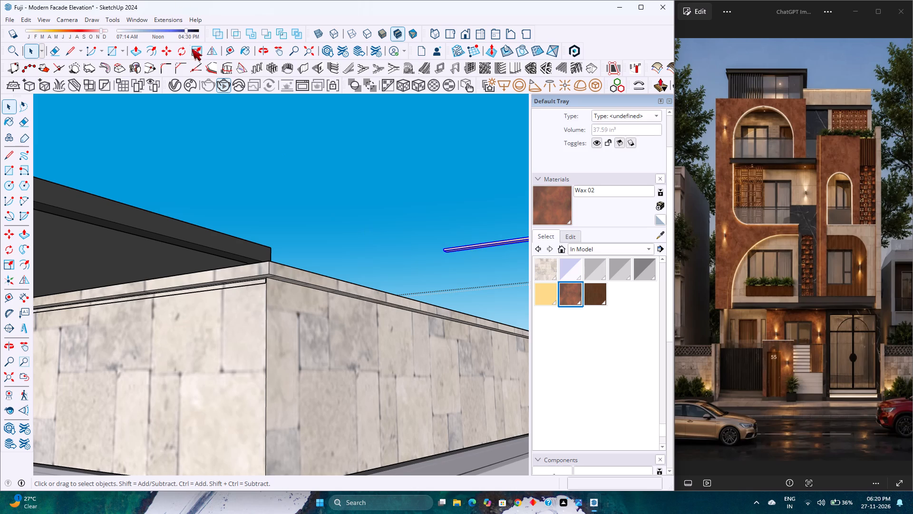
left_click(182, 51)
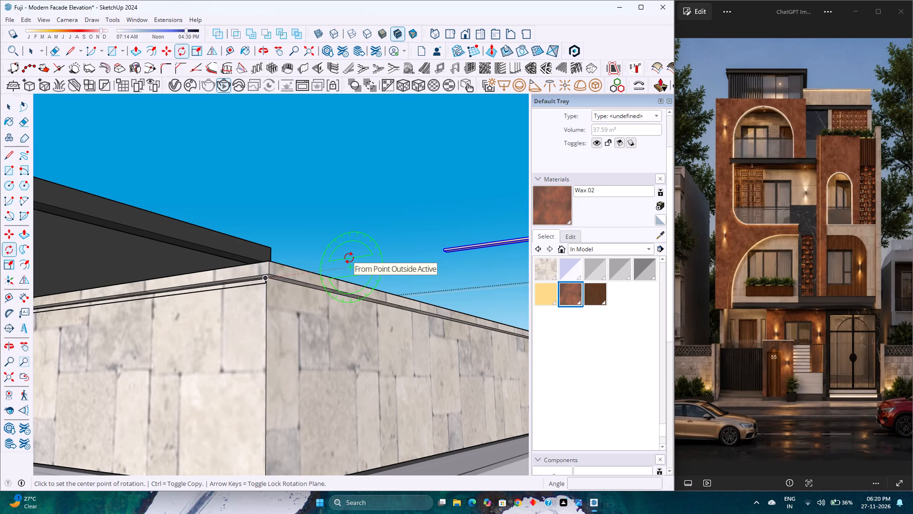
key("Left")
middle_click_drag(443, 259, 419, 387)
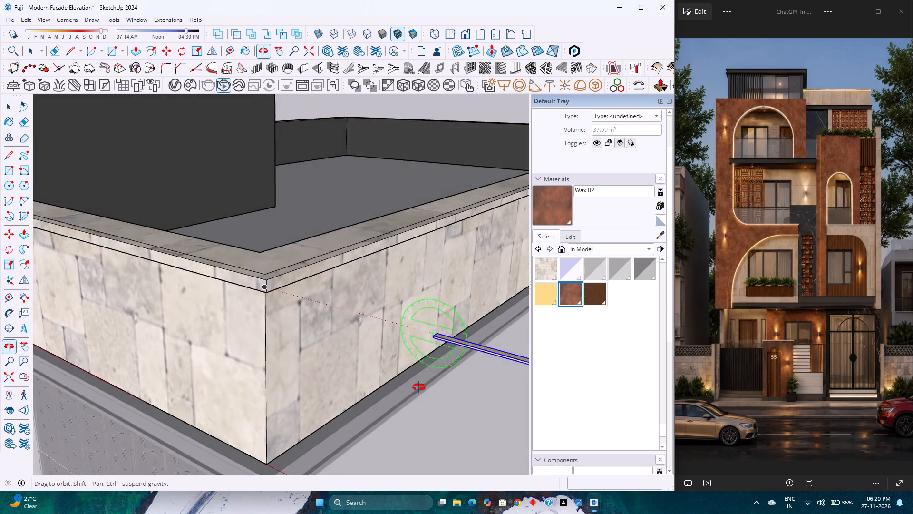
middle_click_drag(419, 387, 395, 424)
middle_click(395, 424)
key("Right")
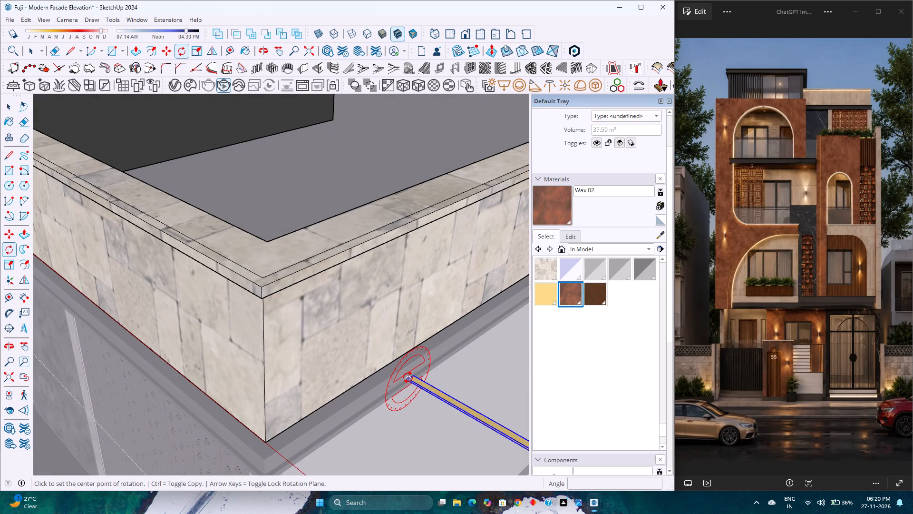
left_click(408, 377)
scroll(409, 381, "up", 2)
scroll(413, 386, "down", 1)
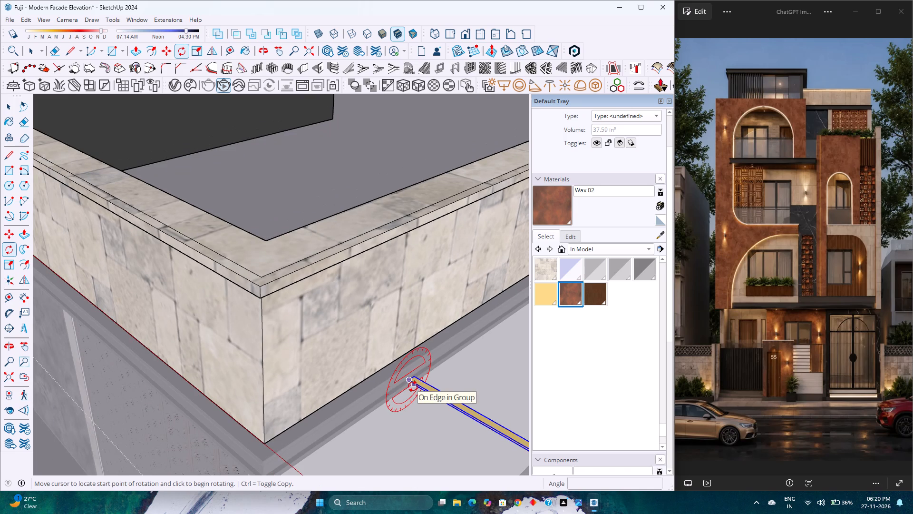
scroll(418, 382, "up", 7)
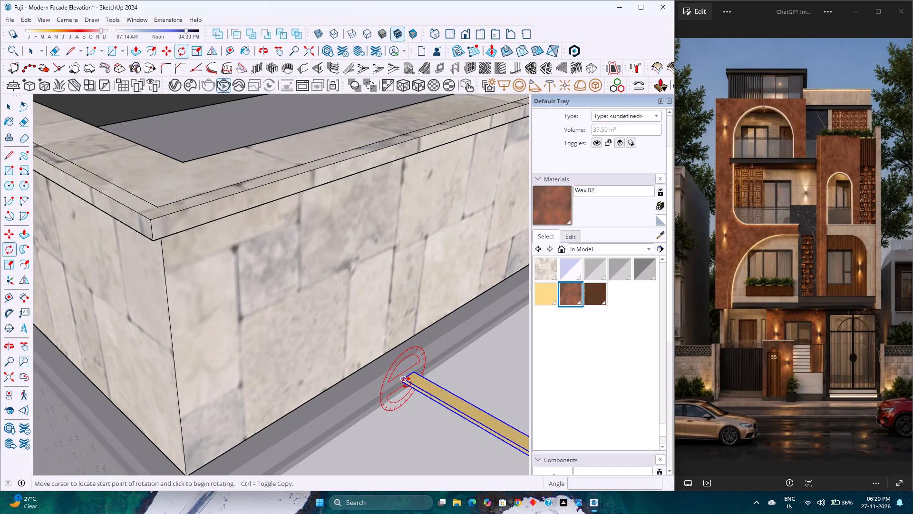
scroll(407, 383, "up", 4)
left_click(417, 368)
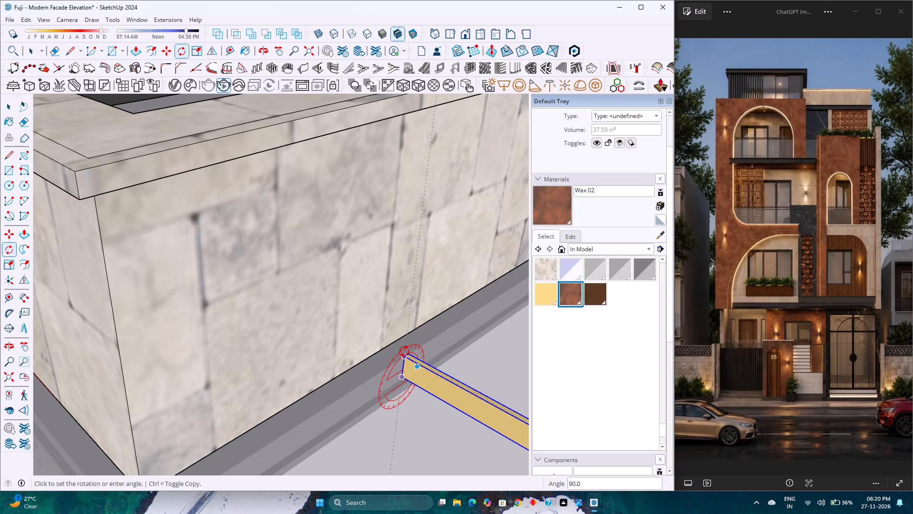
type("90")
key("Return")
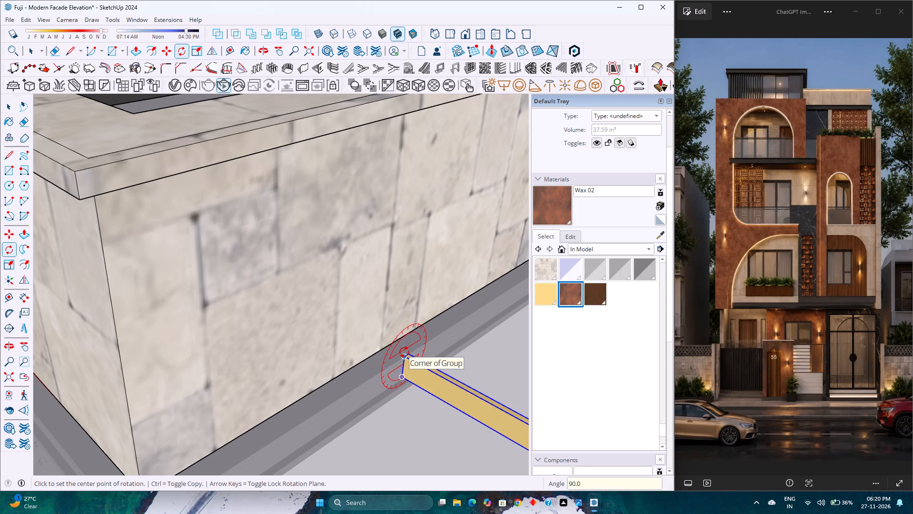
Move the light strip by its end corner into the groove's inner back corner beside the dark frame.
key("m")
scroll(370, 331, "down", 2)
scroll(380, 346, "up", 3)
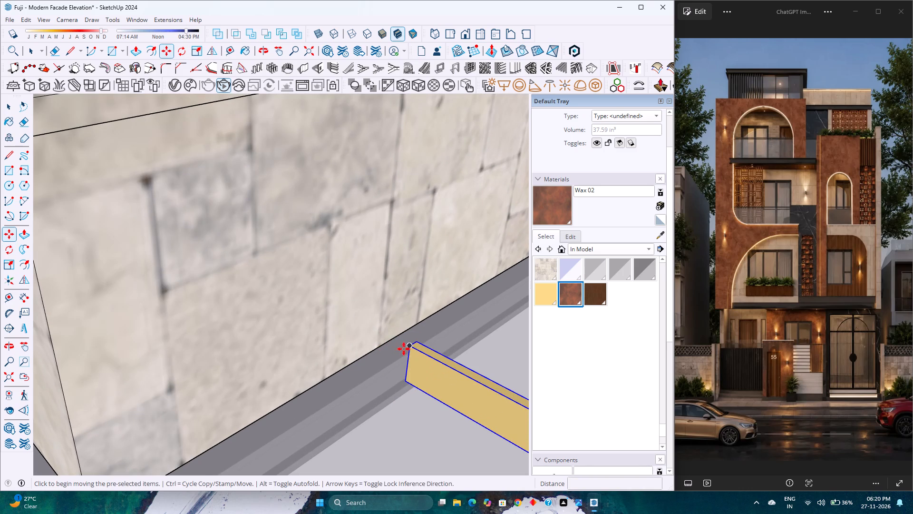
left_click(418, 339)
scroll(388, 341, "down", 14)
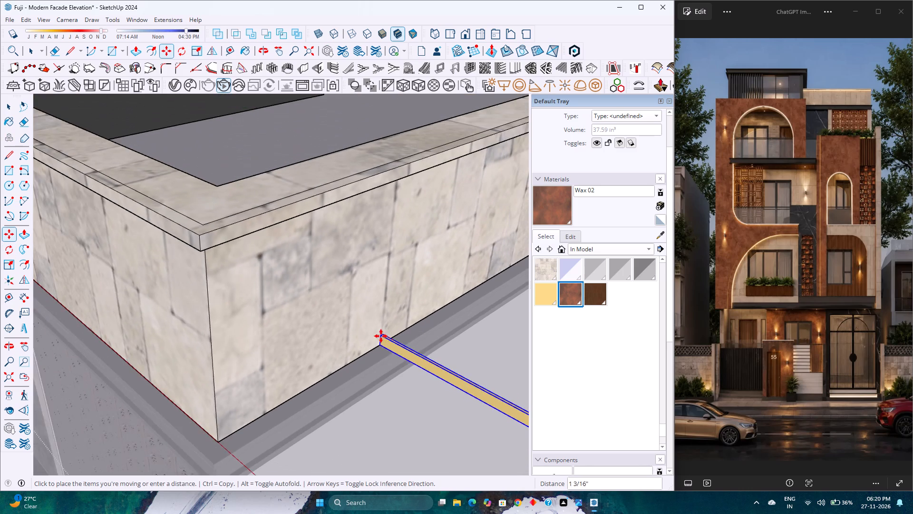
scroll(381, 336, "down", 8)
middle_click_drag(209, 311, 263, 405, "shift")
scroll(260, 351, "down", 11)
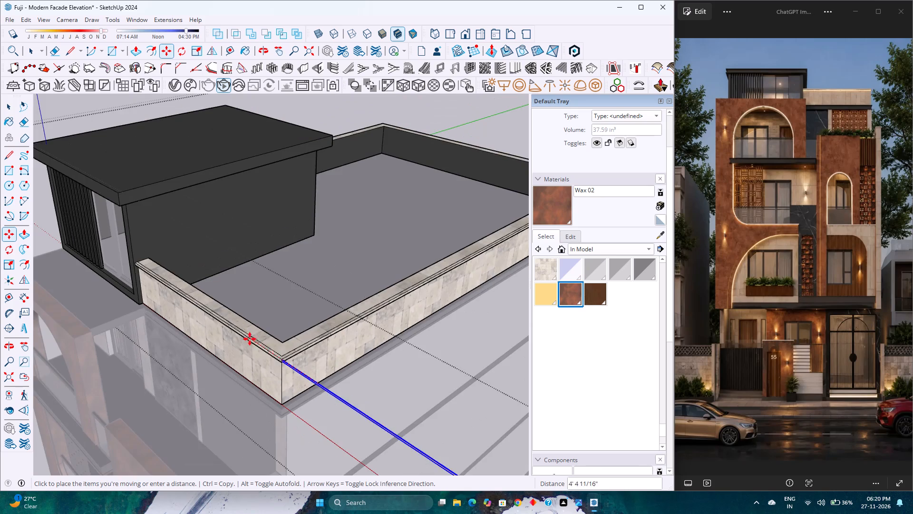
scroll(168, 276, "up", 2)
middle_click_drag(167, 276, 320, 145)
middle_click(320, 146)
scroll(100, 318, "up", 4)
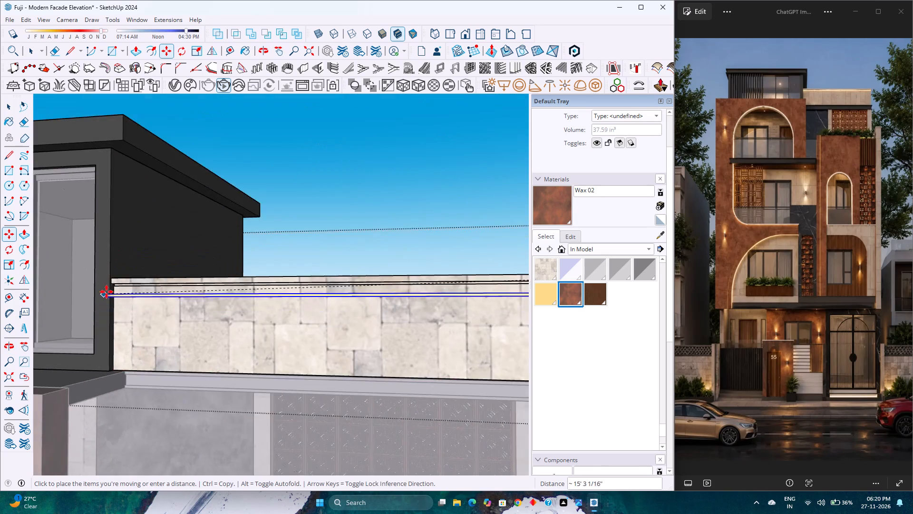
scroll(107, 292, "up", 20)
scroll(107, 292, "up", 8)
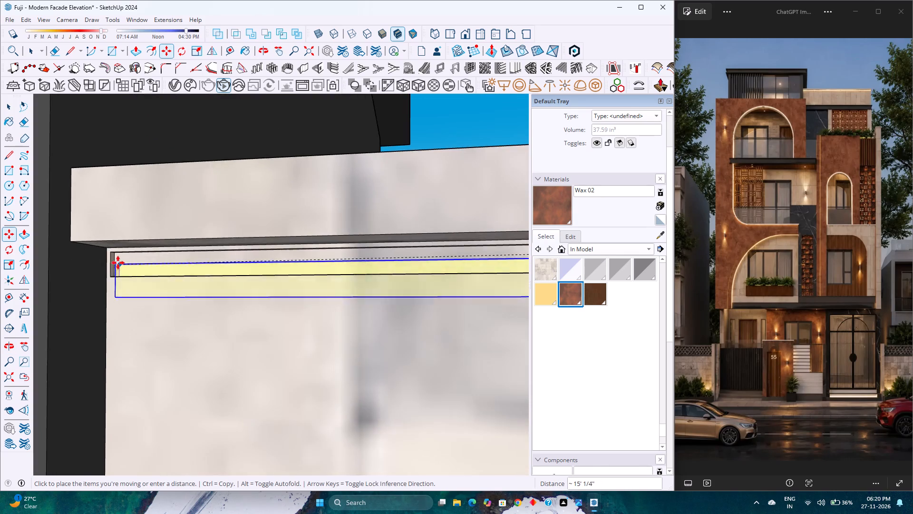
scroll(118, 263, "up", 13)
middle_click_drag(117, 257, 61, 239)
middle_click(61, 239)
left_click(127, 239)
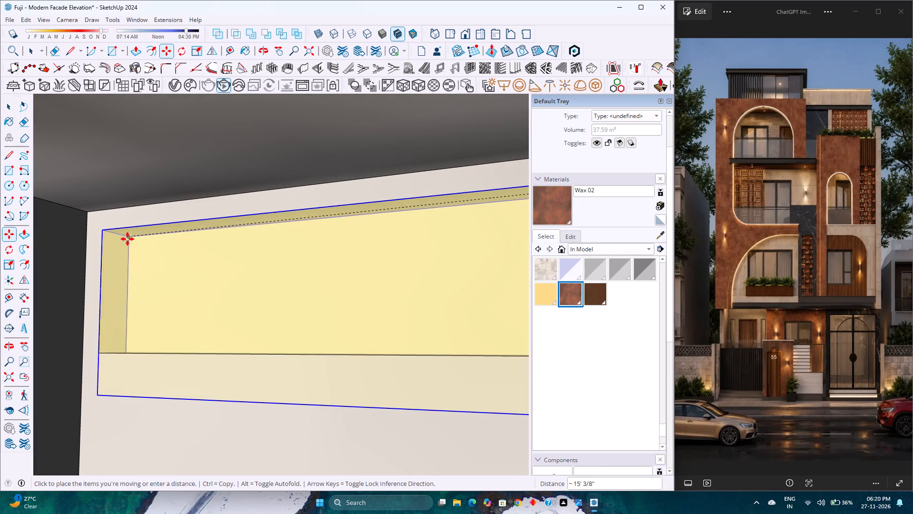
Push the groove's bottom face down 1/4" to line up with the light strip's lower edge.
scroll(104, 298, "down", 20)
scroll(104, 298, "down", 6)
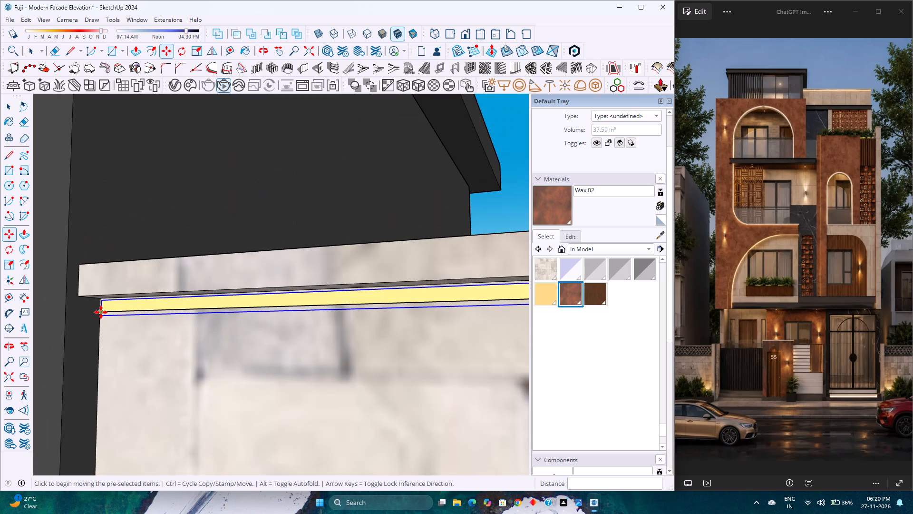
scroll(100, 321, "down", 16)
key("space")
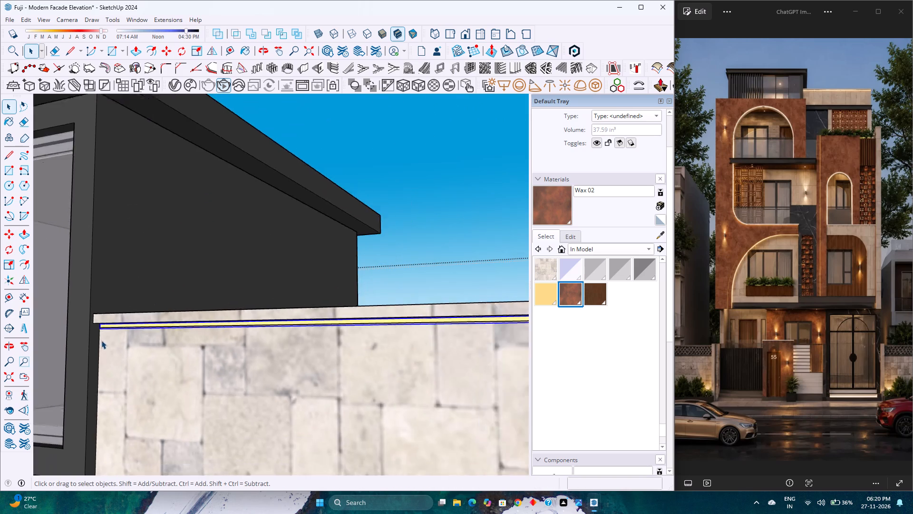
scroll(101, 340, "down", 10)
scroll(286, 357, "up", 1)
scroll(382, 338, "up", 2)
scroll(356, 324, "up", 20)
scroll(356, 324, "up", 5)
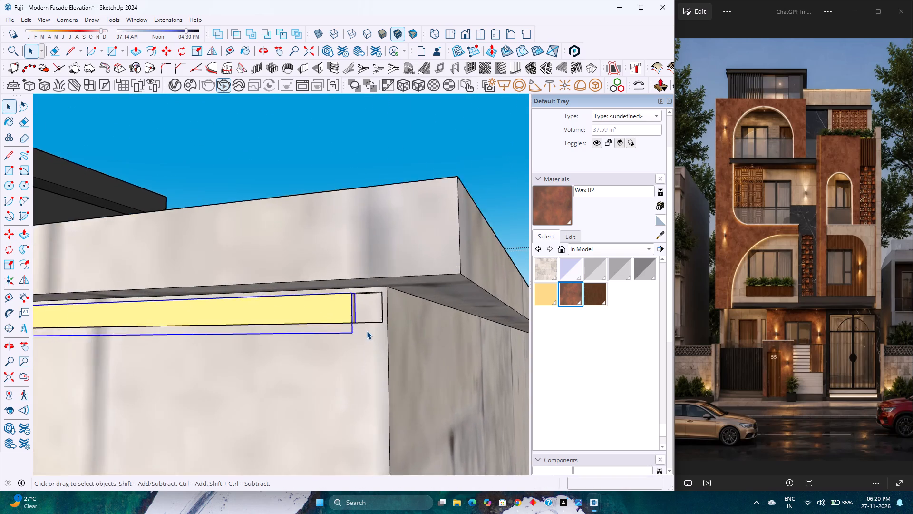
scroll(367, 331, "up", 2)
middle_click_drag(366, 330, 371, 364)
middle_click(371, 364)
scroll(361, 328, "up", 6)
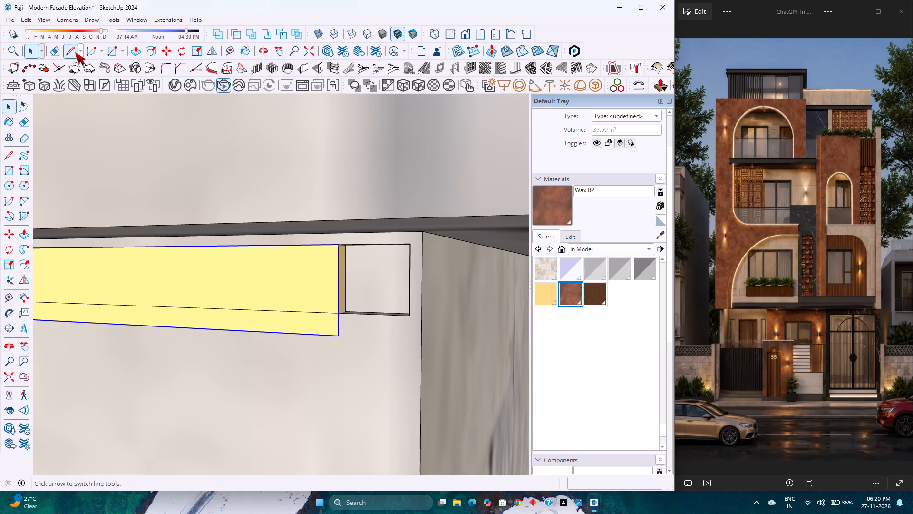
left_click(138, 57)
middle_click_drag(378, 394, 385, 455)
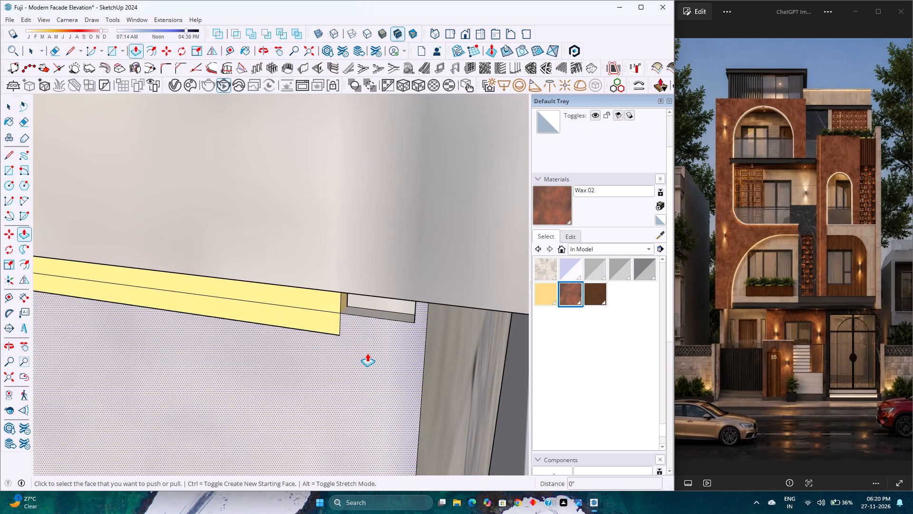
scroll(367, 345, "up", 3)
scroll(367, 341, "down", 1)
scroll(367, 341, "up", 3)
left_click(350, 287)
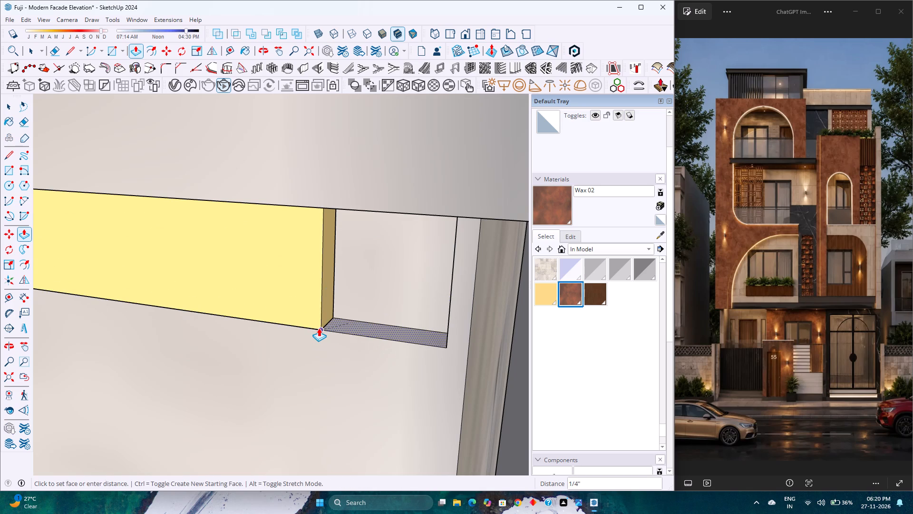
left_click(319, 328)
Open the light strip group and extend its end face to the groove's outer end at the parapet corner.
key("space")
double_click(313, 295)
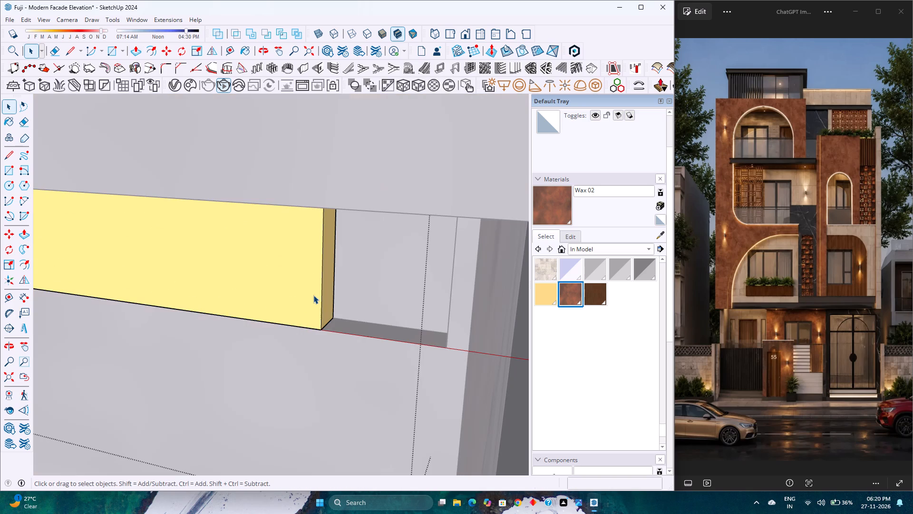
key("p")
left_click(328, 297)
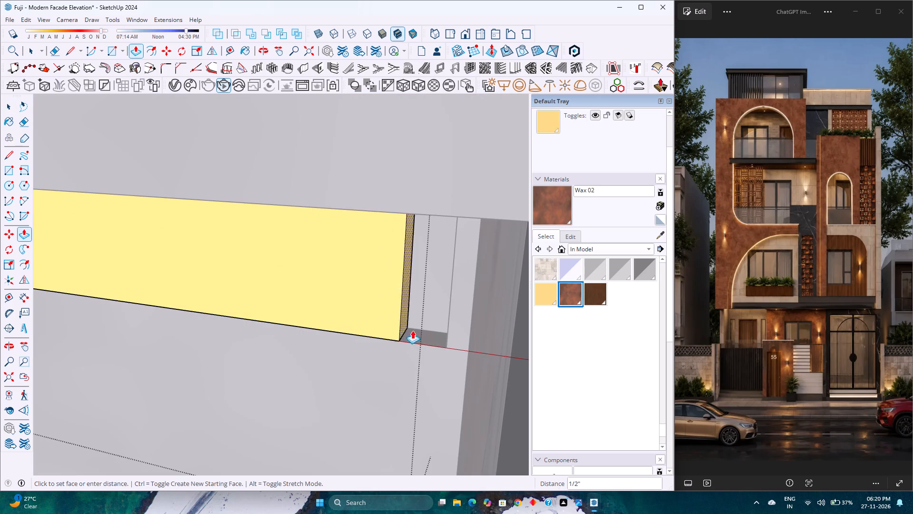
left_click(444, 348)
key("space")
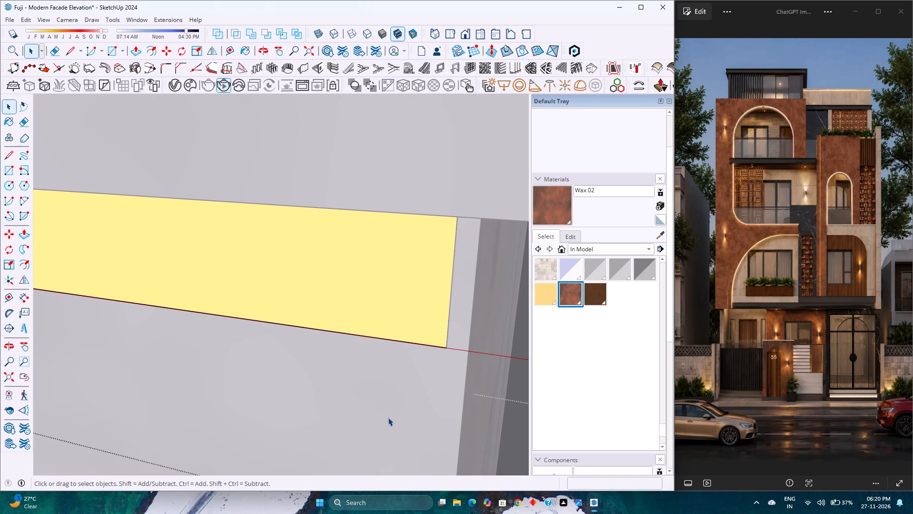
Close the light strip group and save the model with the whole facade shown in the standard front view.
key("Escape")
scroll(389, 418, "down", 10)
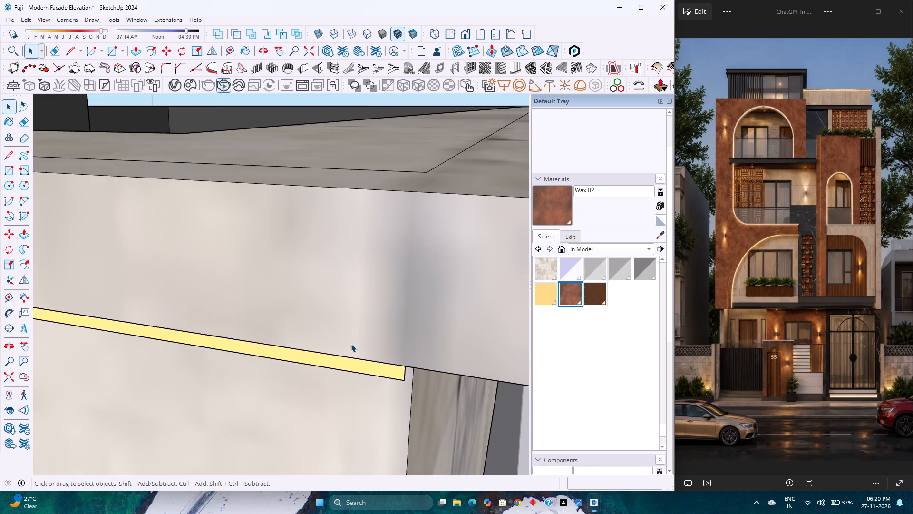
scroll(350, 344, "down", 16)
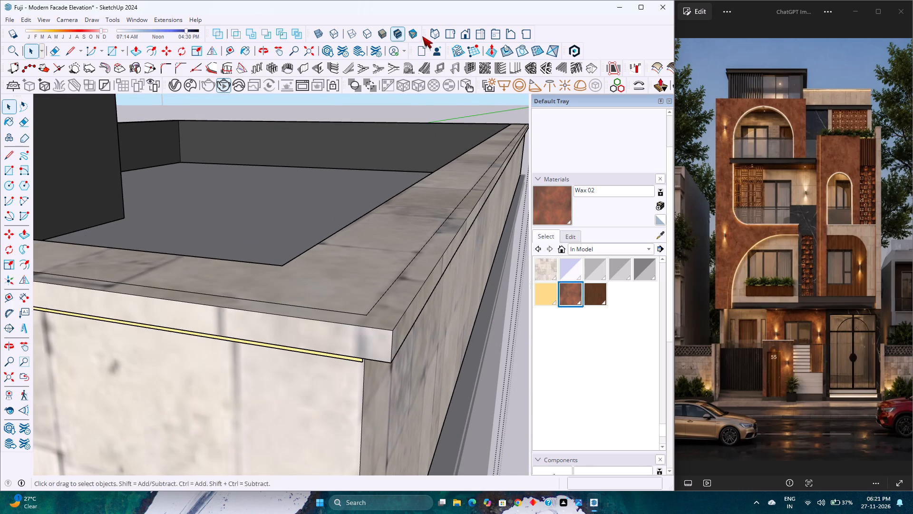
left_click(463, 38)
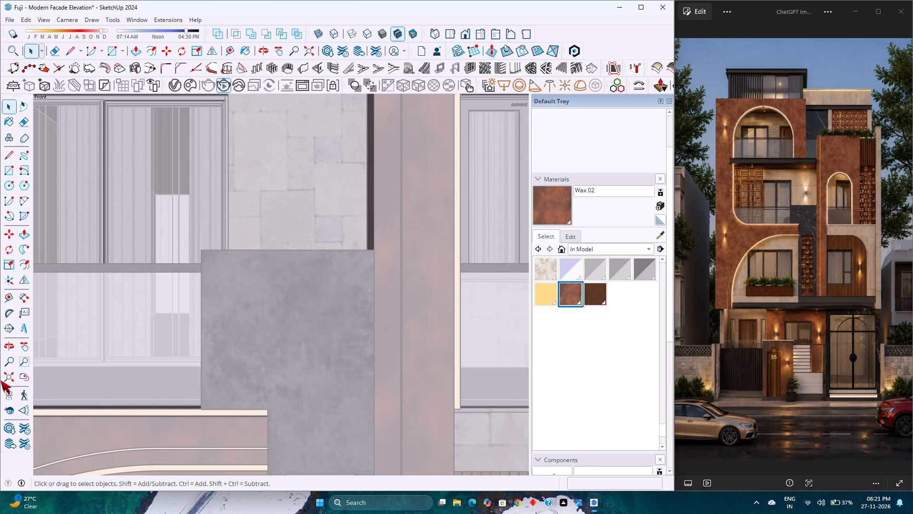
left_click(11, 377)
double_click(405, 336)
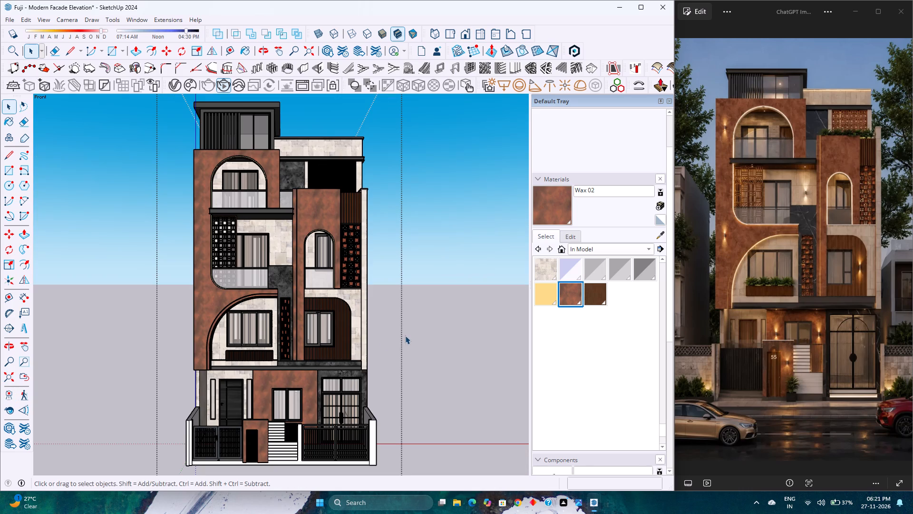
left_click(9, 20)
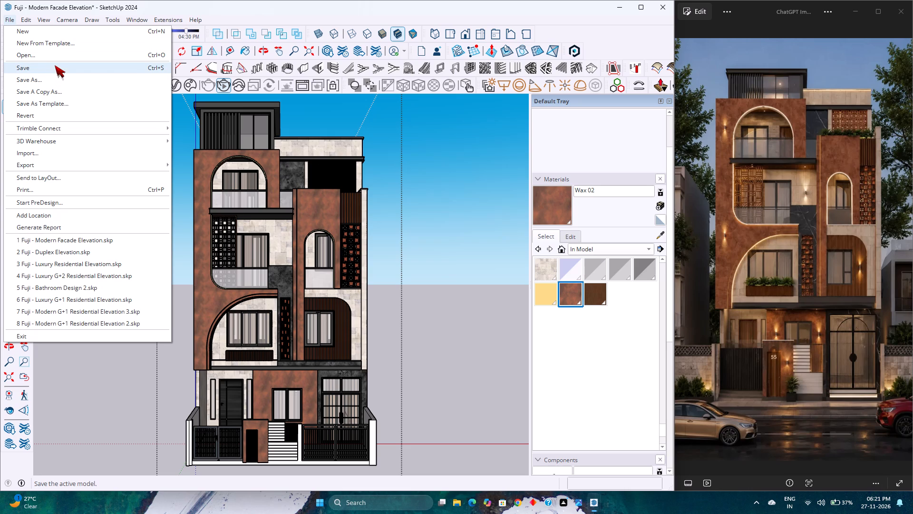
left_click(56, 62)
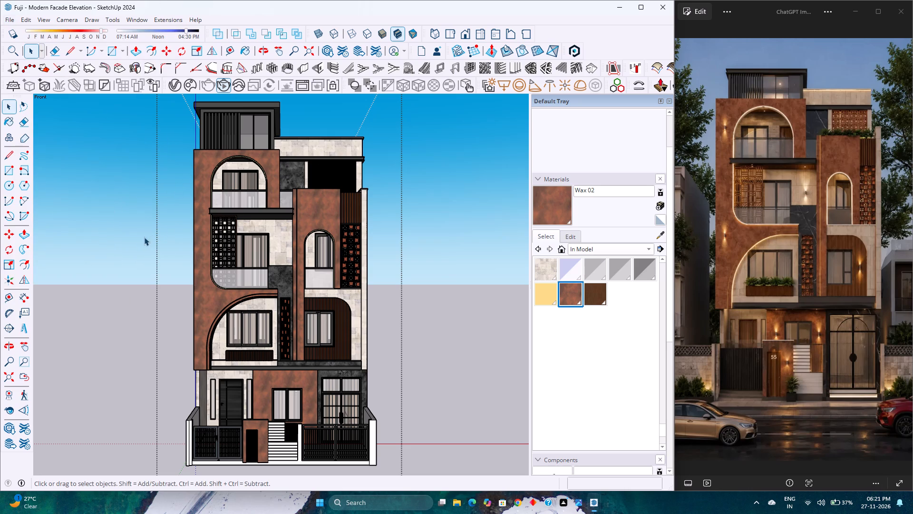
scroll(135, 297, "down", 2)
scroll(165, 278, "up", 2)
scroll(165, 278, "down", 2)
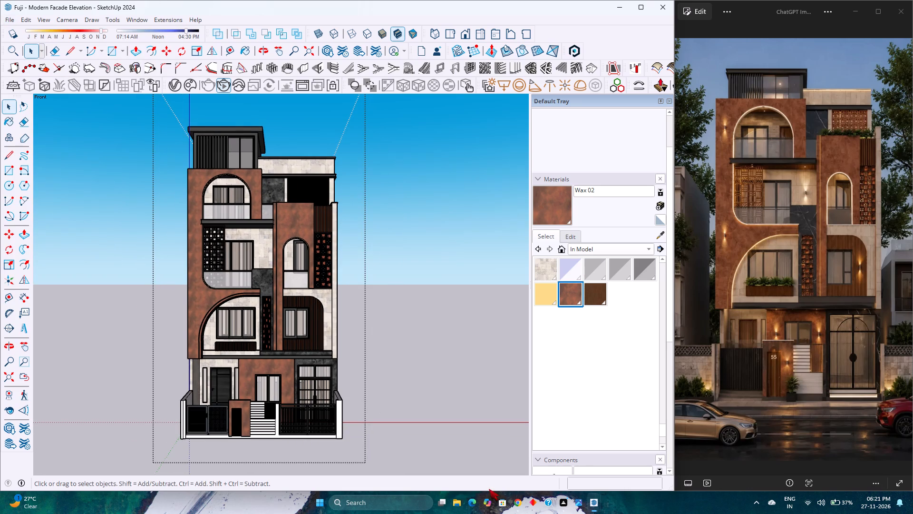
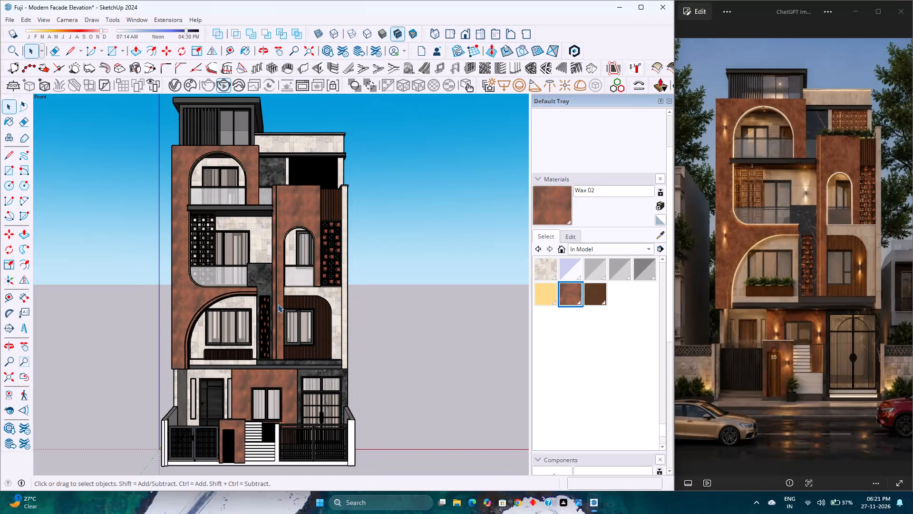
Examine the front elevation's materials and openings on the lower and middle floors against the reference facade image.
scroll(278, 304, "down", 1)
scroll(278, 304, "up", 2)
scroll(278, 304, "down", 1)
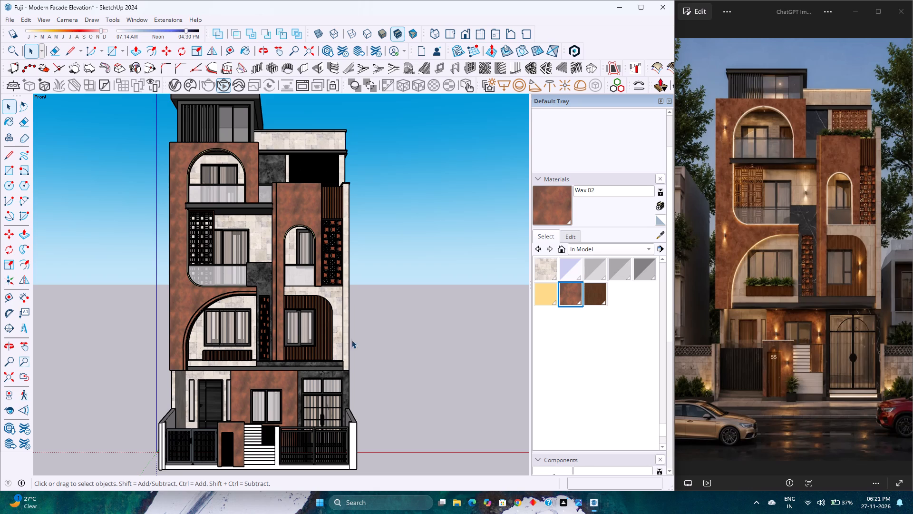
scroll(312, 346, "down", 3)
scroll(309, 346, "up", 2)
scroll(309, 346, "down", 2)
scroll(309, 346, "up", 3)
scroll(308, 346, "down", 2)
scroll(308, 347, "up", 4)
scroll(308, 348, "down", 2)
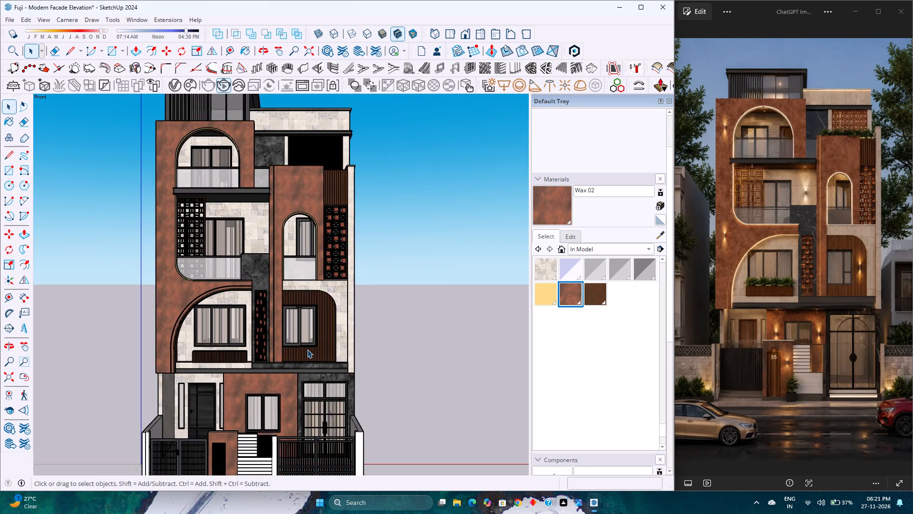
scroll(307, 349, "up", 2)
scroll(307, 349, "down", 2)
scroll(307, 349, "up", 3)
scroll(307, 350, "down", 4)
scroll(307, 350, "up", 4)
scroll(307, 350, "down", 4)
scroll(307, 350, "up", 2)
scroll(307, 350, "down", 1)
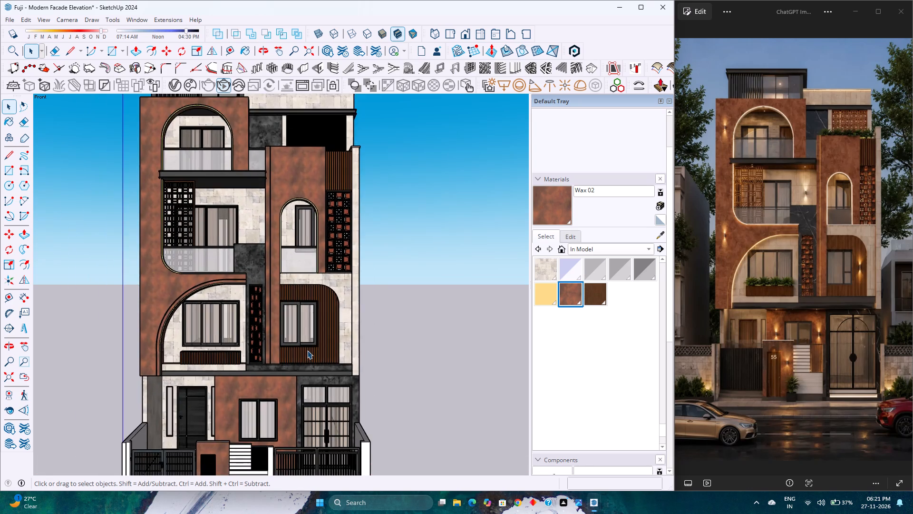
scroll(307, 350, "up", 3)
scroll(307, 350, "down", 2)
scroll(307, 350, "up", 2)
scroll(307, 350, "down", 3)
scroll(307, 350, "up", 3)
scroll(307, 350, "down", 1)
scroll(307, 350, "up", 1)
scroll(307, 350, "down", 1)
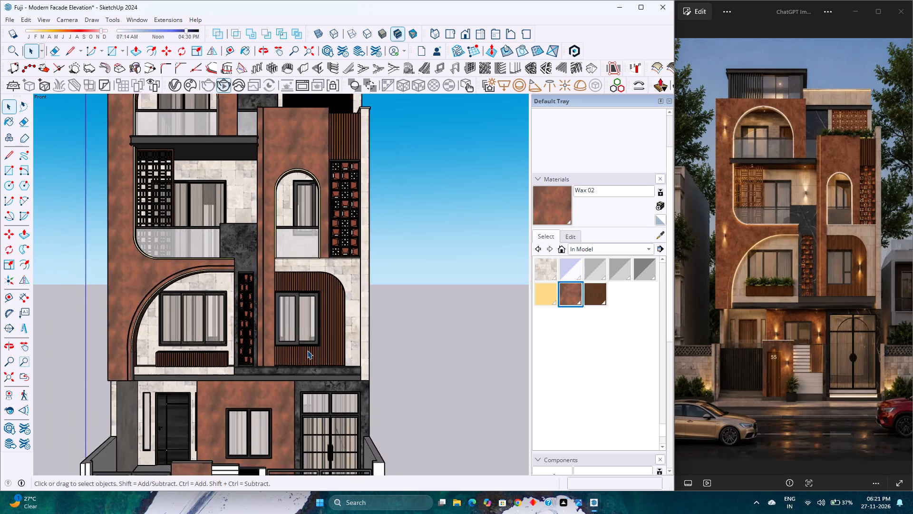
scroll(307, 350, "down", 2)
scroll(307, 350, "up", 3)
scroll(307, 350, "down", 4)
scroll(307, 350, "up", 3)
scroll(307, 350, "down", 5)
scroll(307, 350, "up", 3)
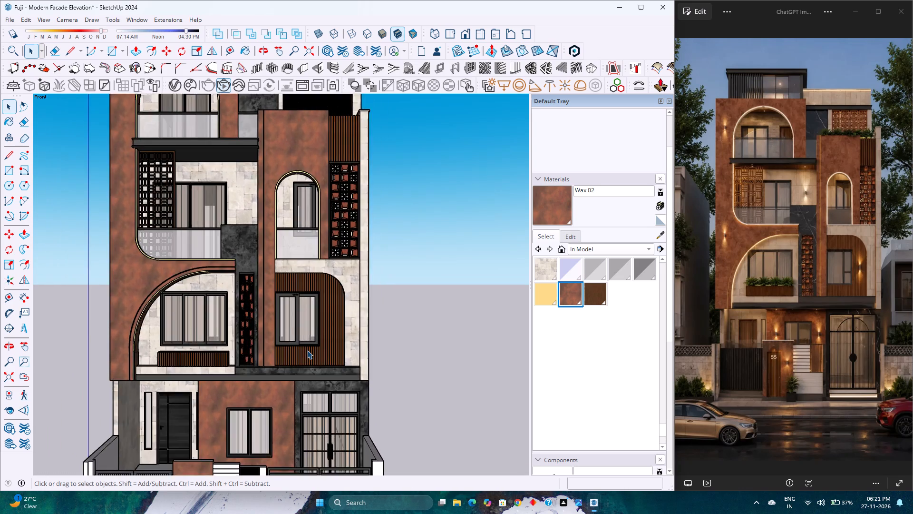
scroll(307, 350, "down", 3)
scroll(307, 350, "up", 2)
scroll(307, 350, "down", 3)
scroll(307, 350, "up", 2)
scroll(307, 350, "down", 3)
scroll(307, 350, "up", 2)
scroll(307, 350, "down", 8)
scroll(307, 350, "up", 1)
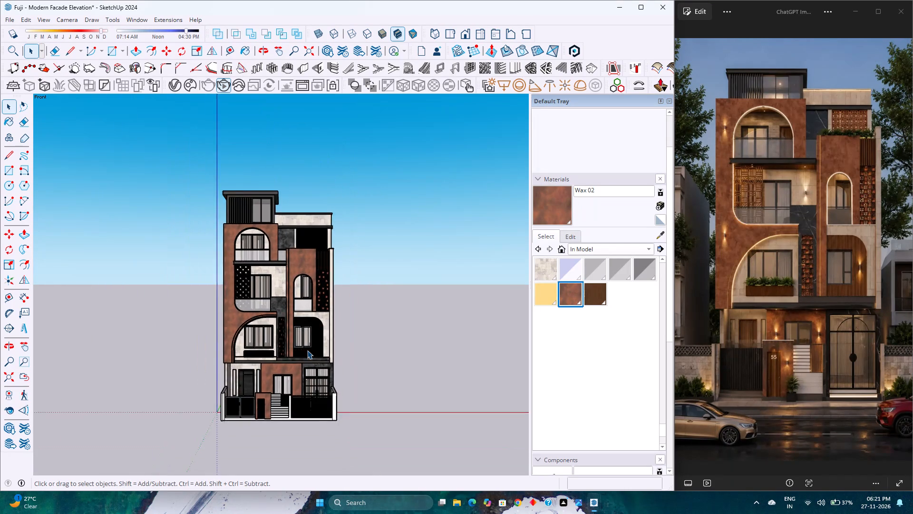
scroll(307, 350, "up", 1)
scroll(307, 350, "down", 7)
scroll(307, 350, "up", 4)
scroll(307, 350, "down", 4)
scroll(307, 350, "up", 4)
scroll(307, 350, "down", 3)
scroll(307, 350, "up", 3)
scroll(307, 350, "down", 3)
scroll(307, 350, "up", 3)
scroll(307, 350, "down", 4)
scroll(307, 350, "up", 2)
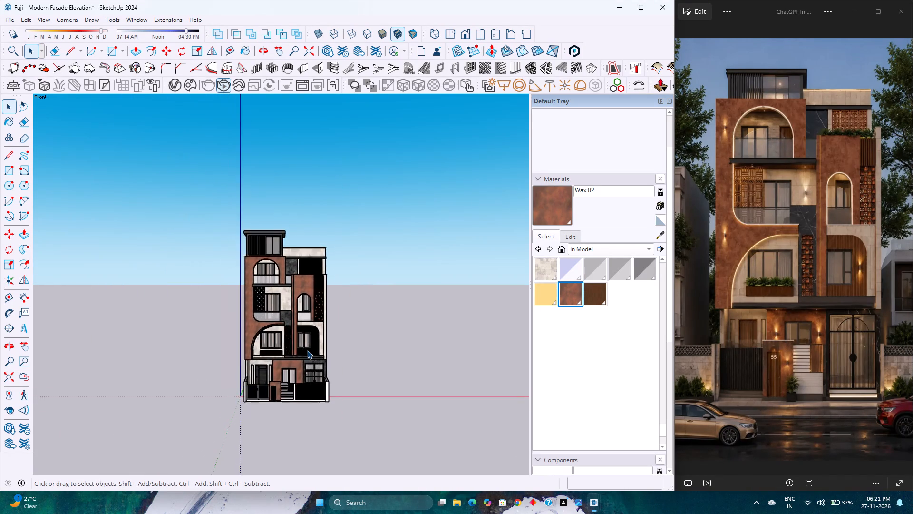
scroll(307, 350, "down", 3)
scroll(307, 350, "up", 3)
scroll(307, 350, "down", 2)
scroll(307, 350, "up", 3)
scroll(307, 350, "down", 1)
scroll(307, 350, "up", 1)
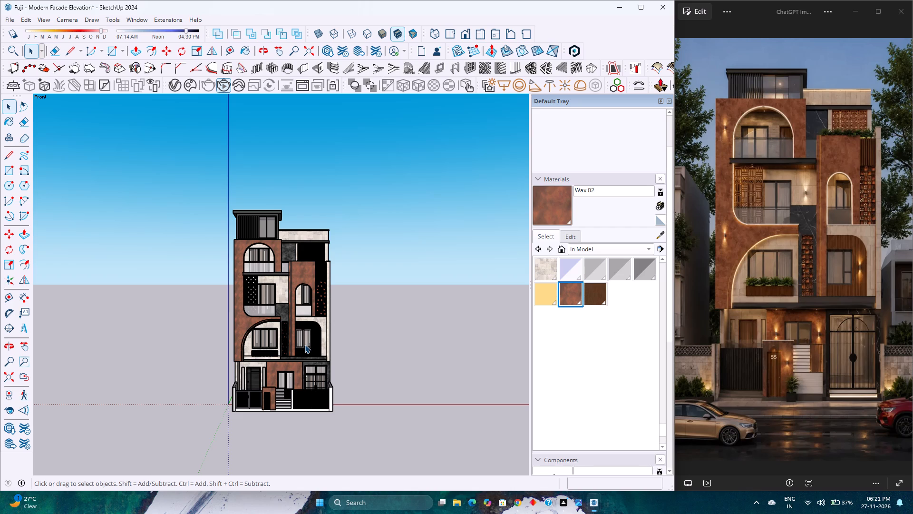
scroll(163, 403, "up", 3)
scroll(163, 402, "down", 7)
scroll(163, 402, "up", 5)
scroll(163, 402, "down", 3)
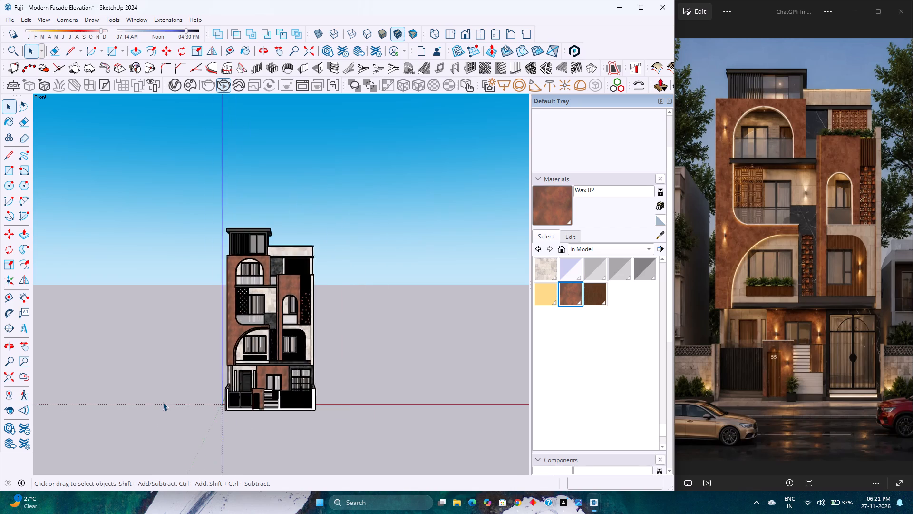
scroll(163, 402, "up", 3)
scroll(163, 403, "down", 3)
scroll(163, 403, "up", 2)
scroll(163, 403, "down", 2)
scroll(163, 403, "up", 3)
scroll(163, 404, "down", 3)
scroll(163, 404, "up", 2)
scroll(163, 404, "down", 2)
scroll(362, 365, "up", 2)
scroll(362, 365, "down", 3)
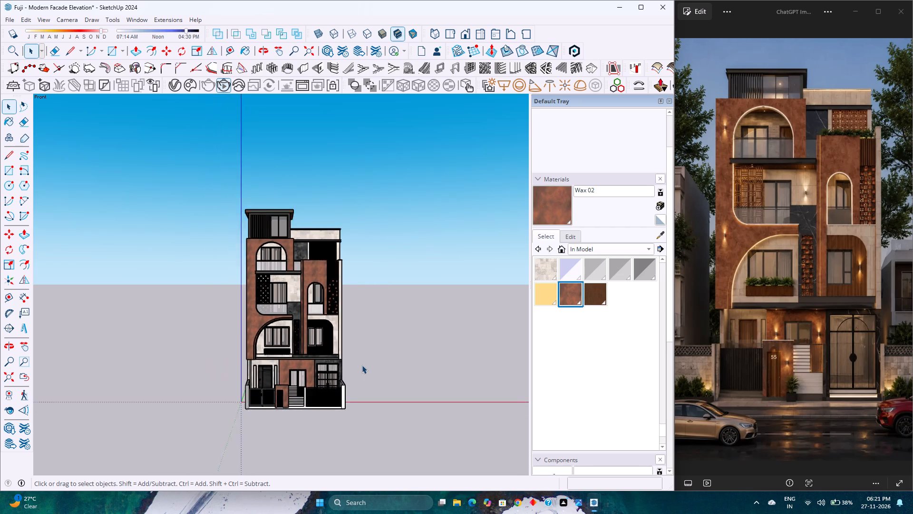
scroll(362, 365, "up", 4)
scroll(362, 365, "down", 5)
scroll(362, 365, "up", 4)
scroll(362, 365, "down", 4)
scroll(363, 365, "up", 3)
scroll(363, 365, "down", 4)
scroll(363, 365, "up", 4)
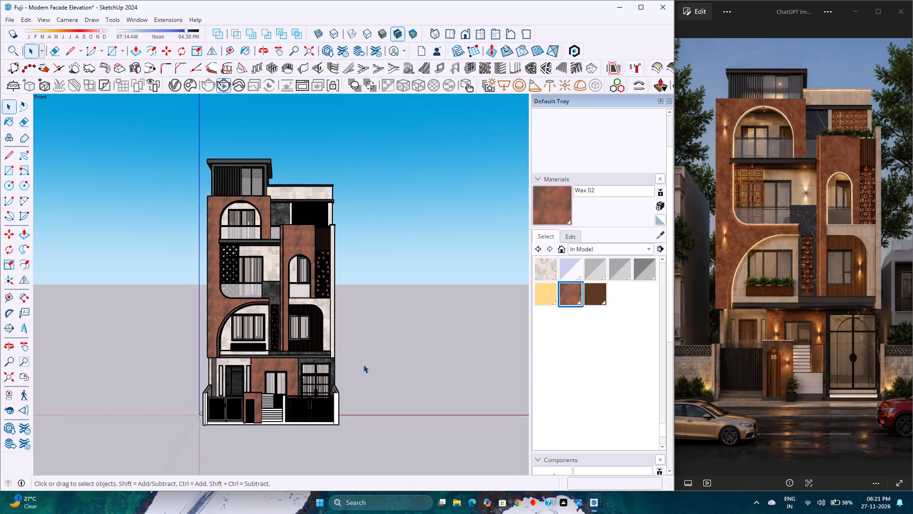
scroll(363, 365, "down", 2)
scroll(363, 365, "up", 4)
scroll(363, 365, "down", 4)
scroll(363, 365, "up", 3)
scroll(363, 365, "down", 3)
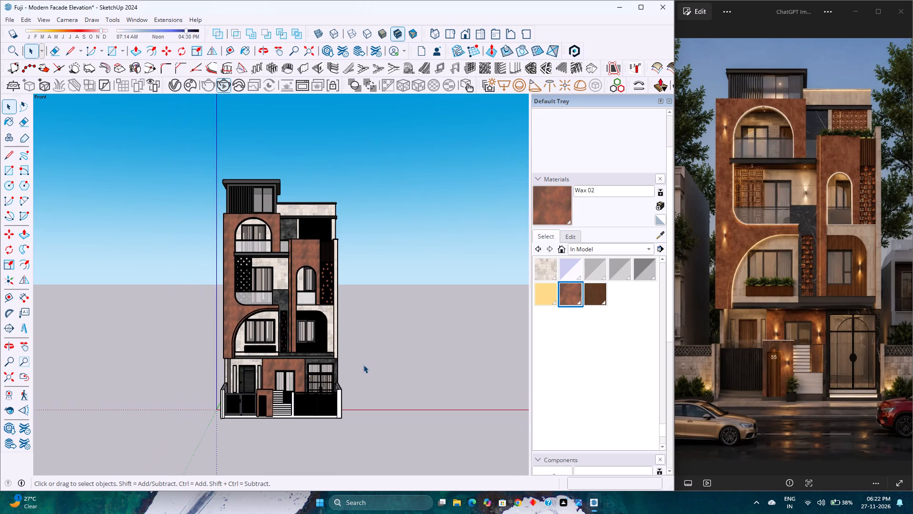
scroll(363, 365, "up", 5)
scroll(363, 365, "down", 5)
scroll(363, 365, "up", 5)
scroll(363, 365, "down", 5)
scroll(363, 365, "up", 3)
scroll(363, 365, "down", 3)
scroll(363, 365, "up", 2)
Examine the building in an angled perspective showing the front facade and side wall, focusing on the lower floors.
middle_click_drag(364, 366, 246, 379)
middle_click(246, 379)
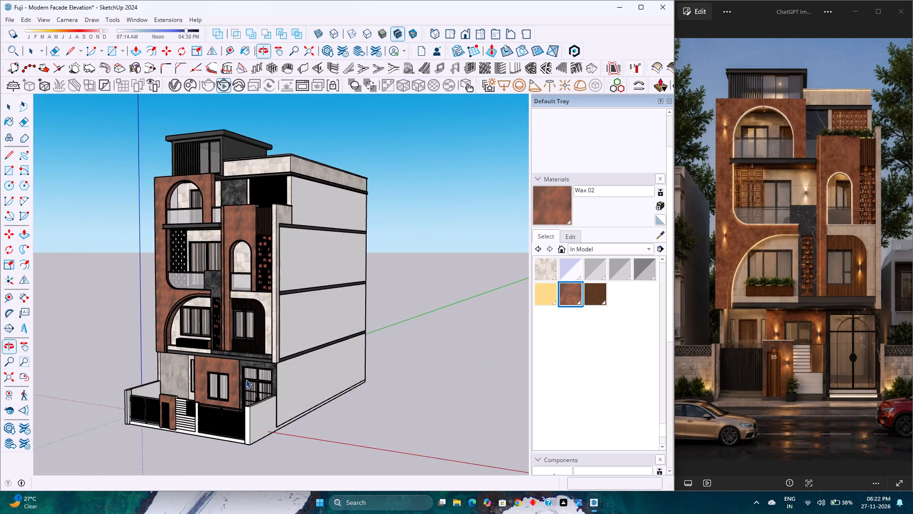
scroll(246, 379, "down", 2)
scroll(246, 378, "up", 4)
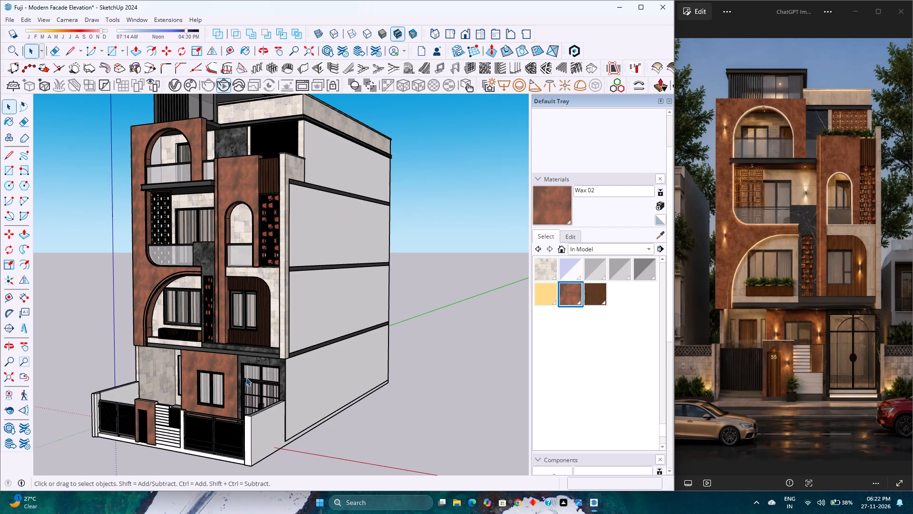
scroll(246, 377, "down", 2)
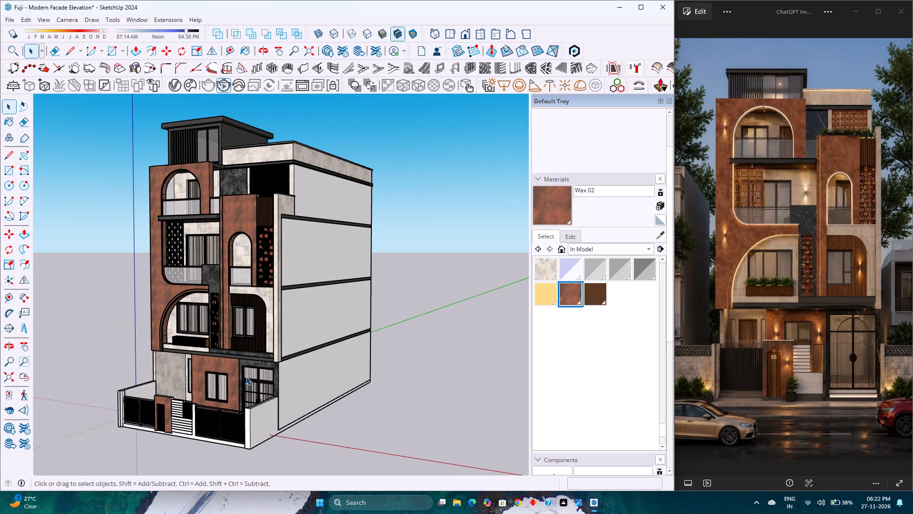
scroll(246, 376, "up", 2)
scroll(246, 376, "down", 3)
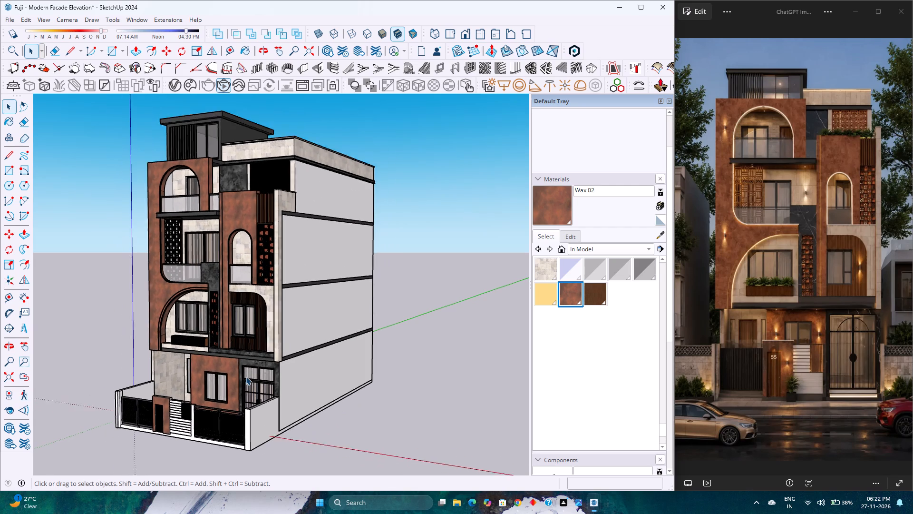
scroll(246, 376, "up", 2)
scroll(246, 376, "down", 4)
scroll(246, 376, "up", 3)
scroll(246, 376, "down", 1)
scroll(246, 376, "up", 3)
scroll(246, 376, "down", 3)
scroll(246, 376, "up", 2)
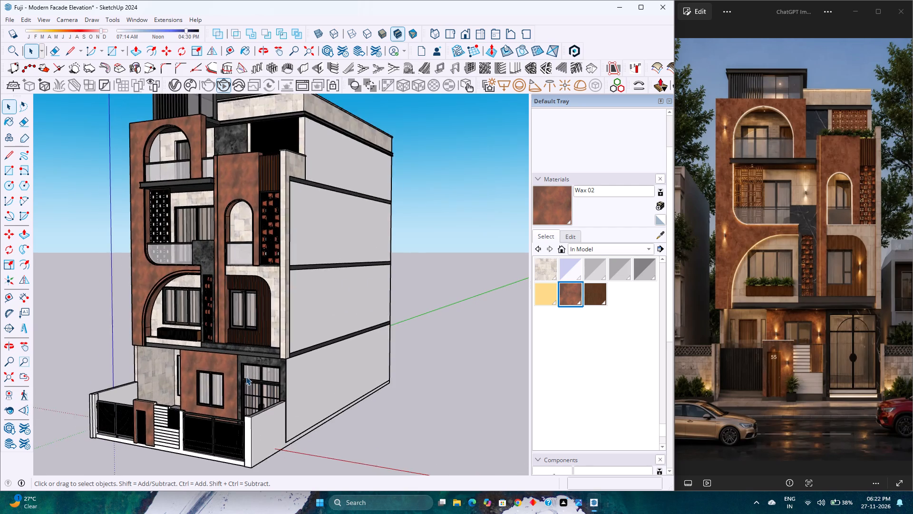
scroll(246, 376, "up", 1)
scroll(246, 376, "down", 3)
scroll(246, 376, "up", 2)
scroll(246, 376, "down", 1)
scroll(246, 376, "up", 2)
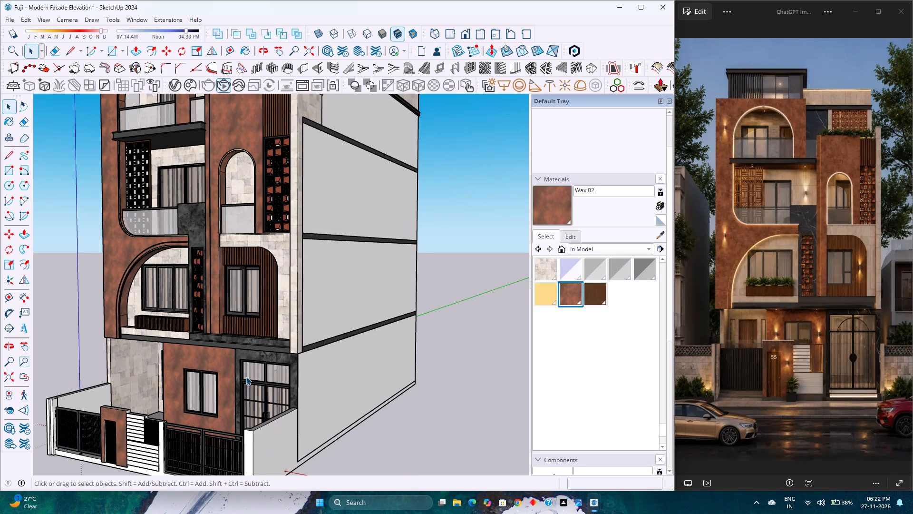
scroll(246, 376, "down", 2)
scroll(246, 376, "up", 2)
scroll(246, 376, "down", 1)
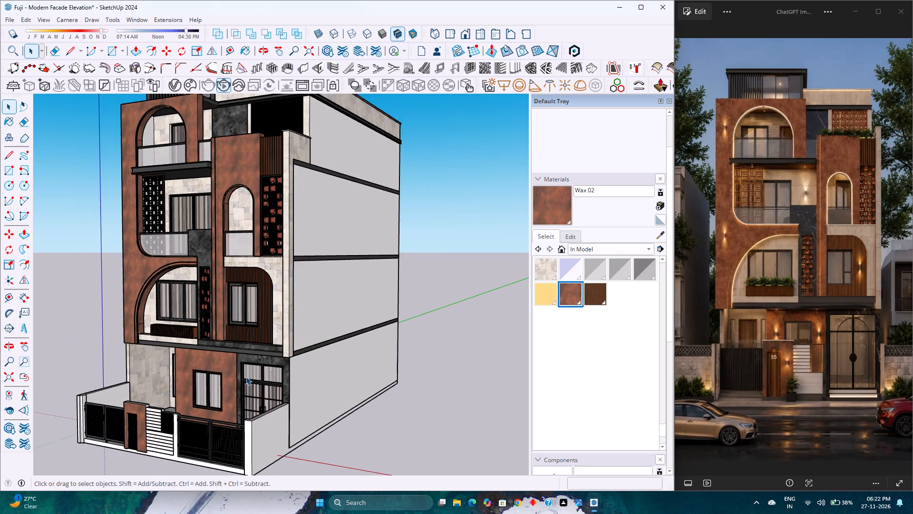
scroll(246, 376, "down", 1)
scroll(246, 376, "up", 3)
scroll(246, 376, "down", 3)
scroll(246, 376, "up", 2)
scroll(246, 376, "down", 3)
scroll(246, 376, "up", 3)
scroll(246, 376, "down", 1)
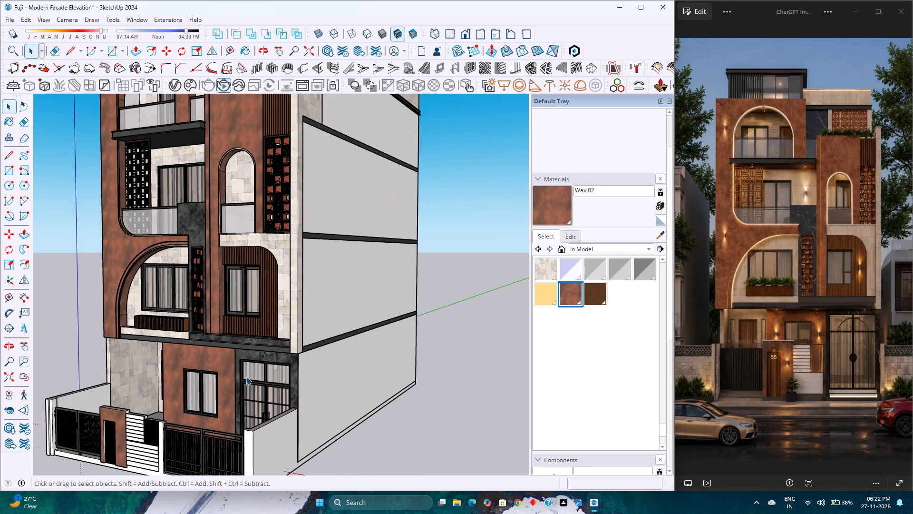
scroll(246, 376, "down", 1)
scroll(246, 376, "up", 2)
scroll(246, 376, "down", 2)
scroll(246, 376, "up", 2)
scroll(246, 376, "down", 3)
scroll(246, 376, "up", 2)
scroll(246, 376, "down", 1)
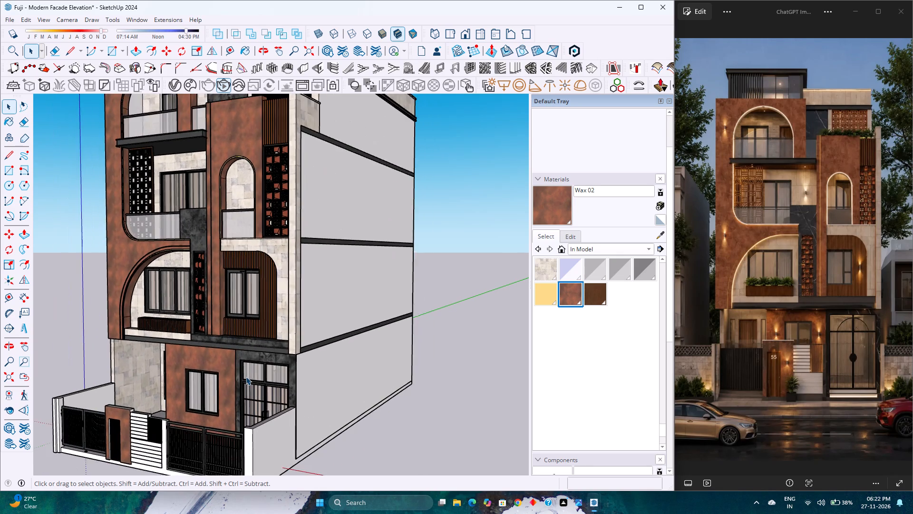
scroll(246, 376, "up", 1)
scroll(246, 376, "down", 2)
scroll(246, 376, "up", 2)
scroll(246, 376, "down", 2)
scroll(246, 376, "up", 2)
scroll(246, 376, "down", 3)
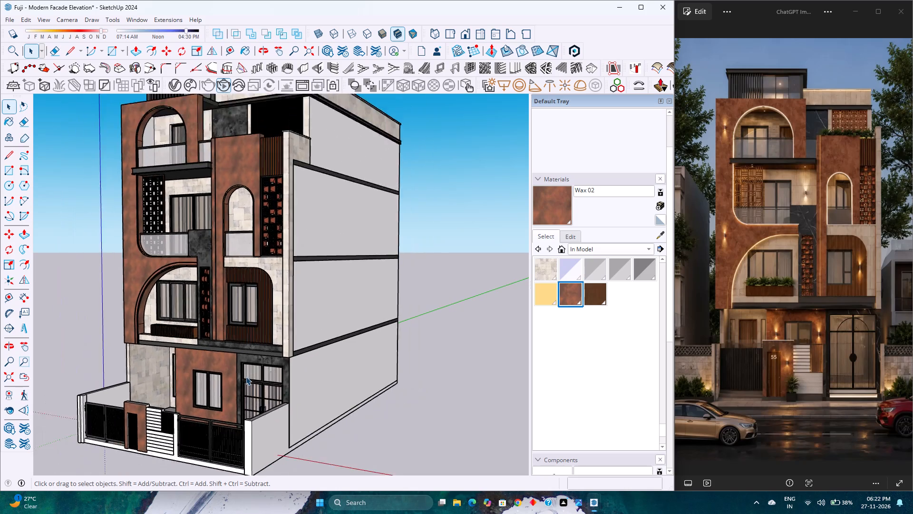
scroll(246, 376, "up", 3)
scroll(246, 376, "down", 2)
scroll(246, 376, "up", 2)
scroll(246, 376, "down", 2)
scroll(246, 376, "up", 3)
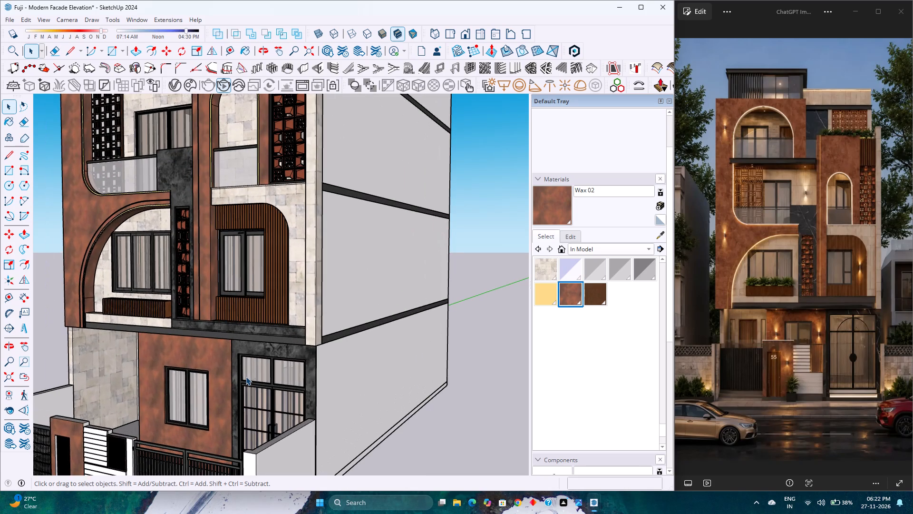
scroll(246, 376, "down", 3)
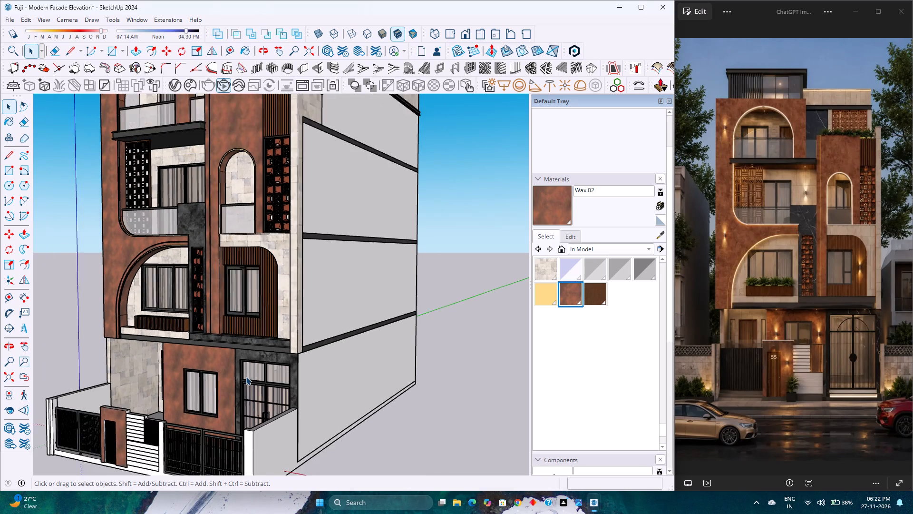
scroll(246, 376, "up", 3)
scroll(246, 376, "down", 3)
scroll(246, 376, "up", 2)
scroll(246, 376, "down", 2)
scroll(246, 376, "up", 3)
scroll(246, 376, "down", 3)
scroll(246, 376, "up", 2)
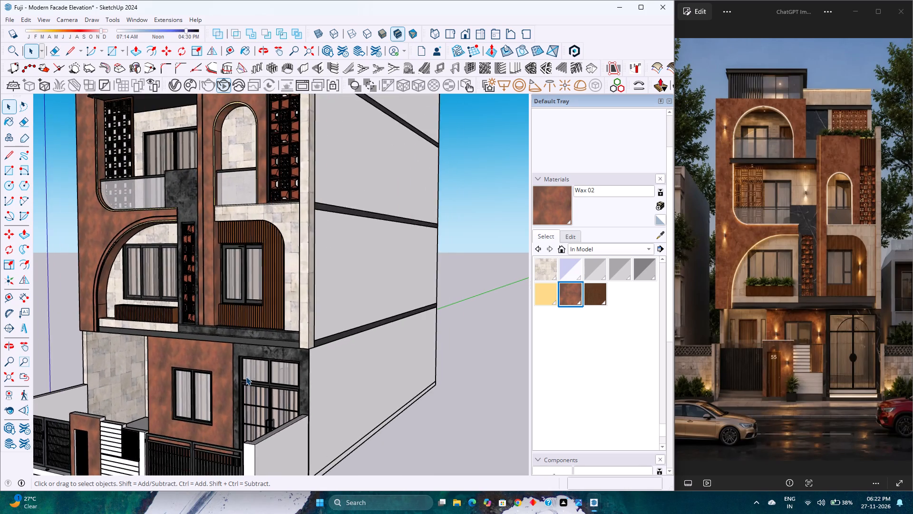
scroll(246, 376, "up", 1)
scroll(246, 376, "down", 4)
scroll(246, 376, "up", 3)
scroll(246, 376, "down", 3)
scroll(246, 376, "up", 3)
scroll(246, 376, "down", 2)
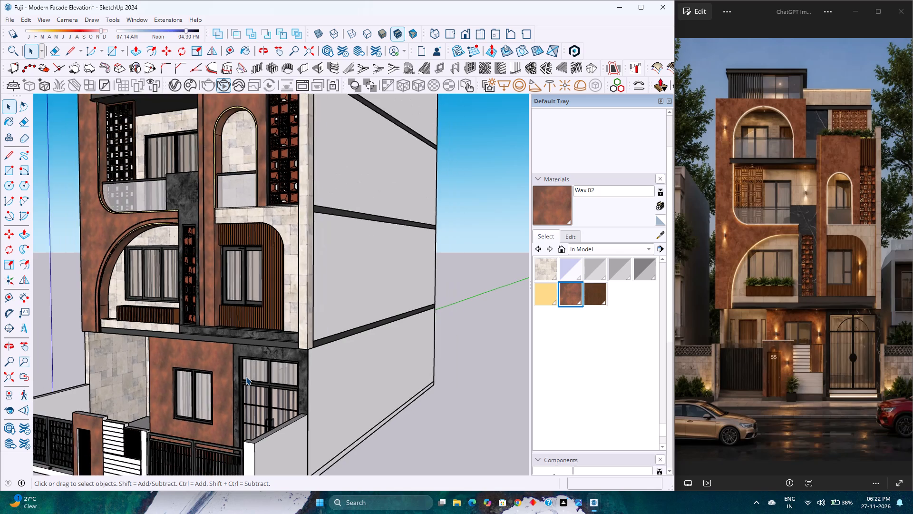
scroll(246, 376, "up", 1)
scroll(246, 376, "down", 2)
scroll(246, 376, "up", 3)
scroll(246, 376, "down", 3)
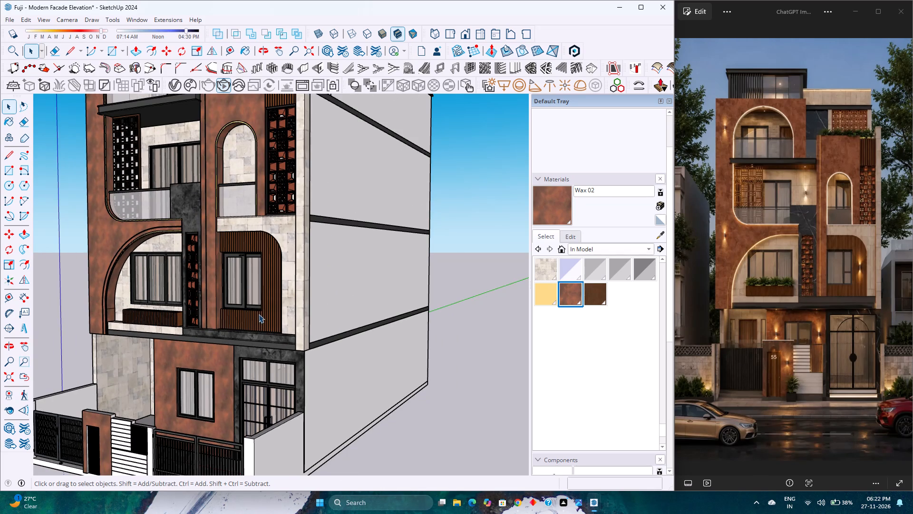
Examine the whole building in angled perspective, from the rooftop room to the compound wall, against the reference image.
scroll(257, 331, "down", 5)
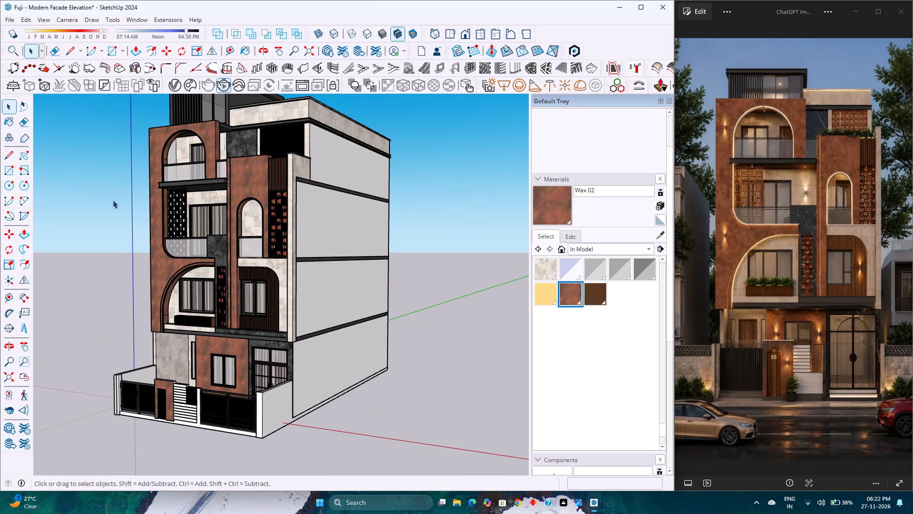
scroll(223, 262, "down", 4)
scroll(223, 262, "up", 3)
scroll(223, 262, "down", 3)
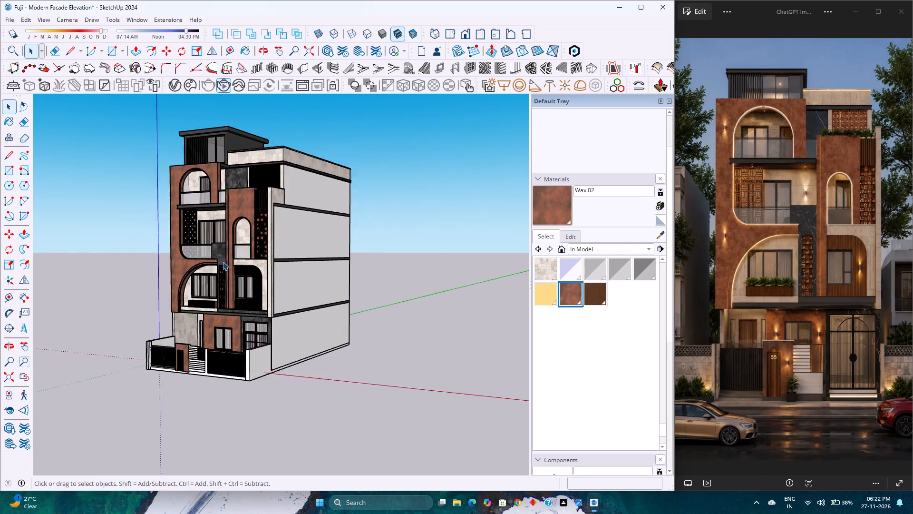
scroll(223, 262, "up", 3)
scroll(223, 262, "down", 4)
scroll(223, 262, "up", 3)
scroll(223, 262, "down", 3)
scroll(223, 262, "up", 4)
scroll(223, 262, "down", 4)
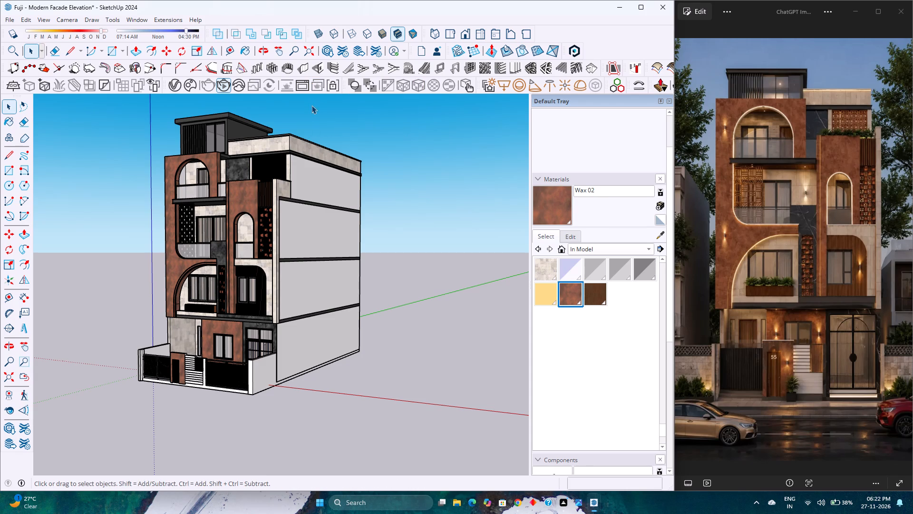
Run a V-Ray interactive render of the full front view and inspect the rendered facade at 100%.
left_click(468, 30)
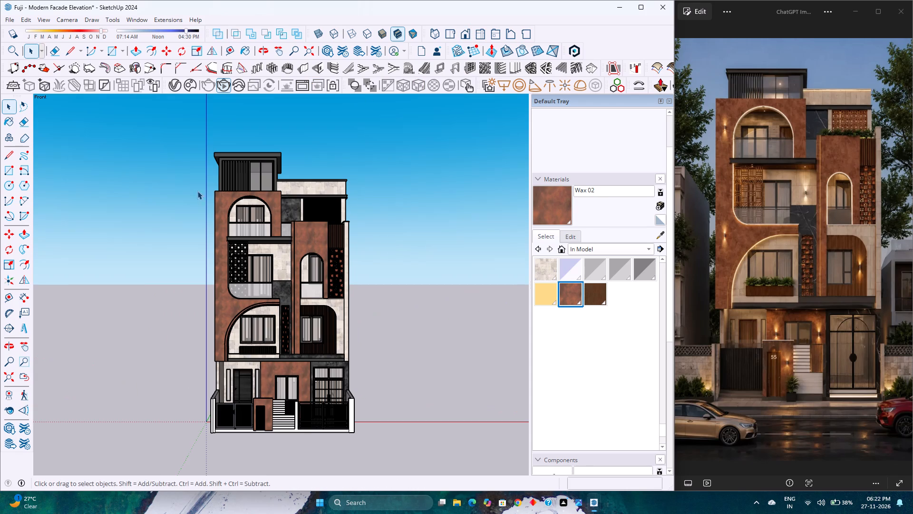
left_click(4, 378)
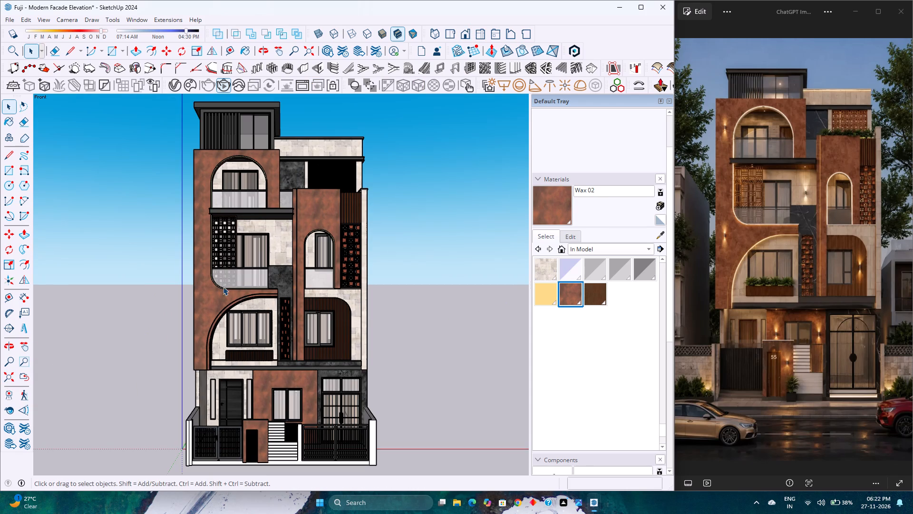
left_click(227, 89)
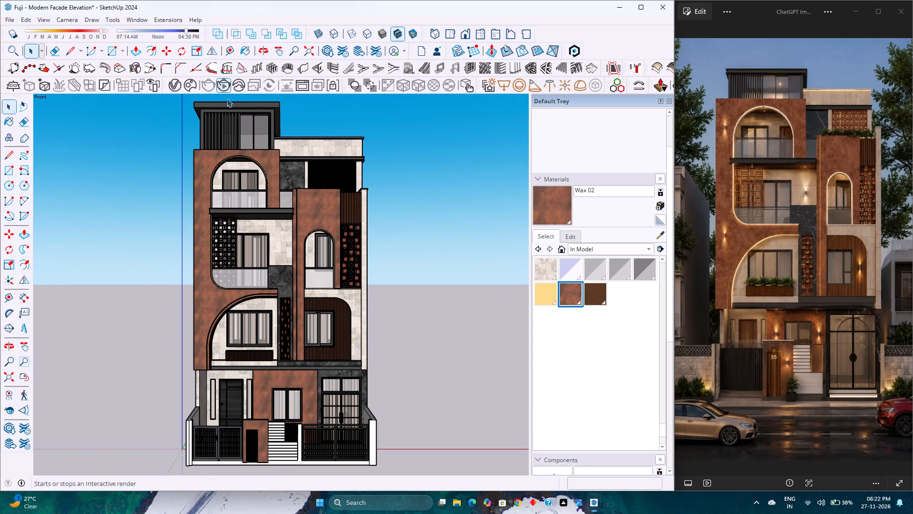
left_click(224, 90)
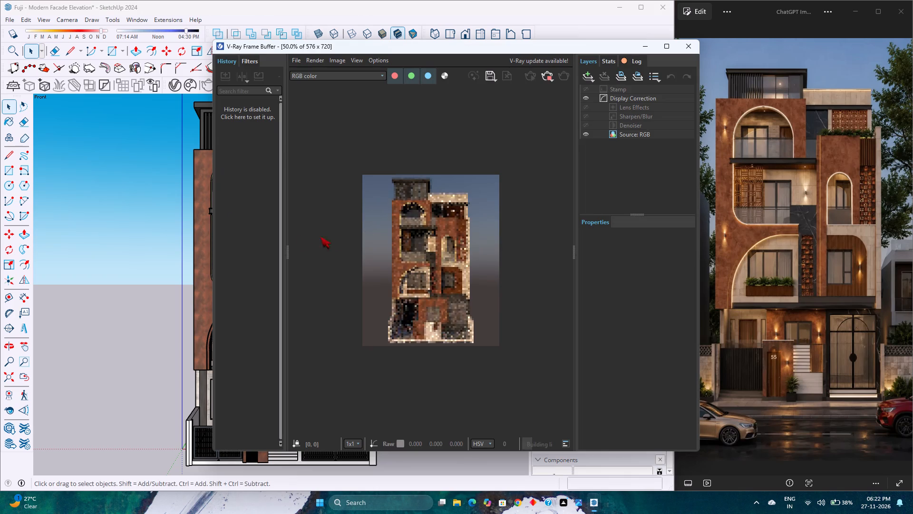
scroll(472, 191, "up", 3)
scroll(472, 191, "down", 3)
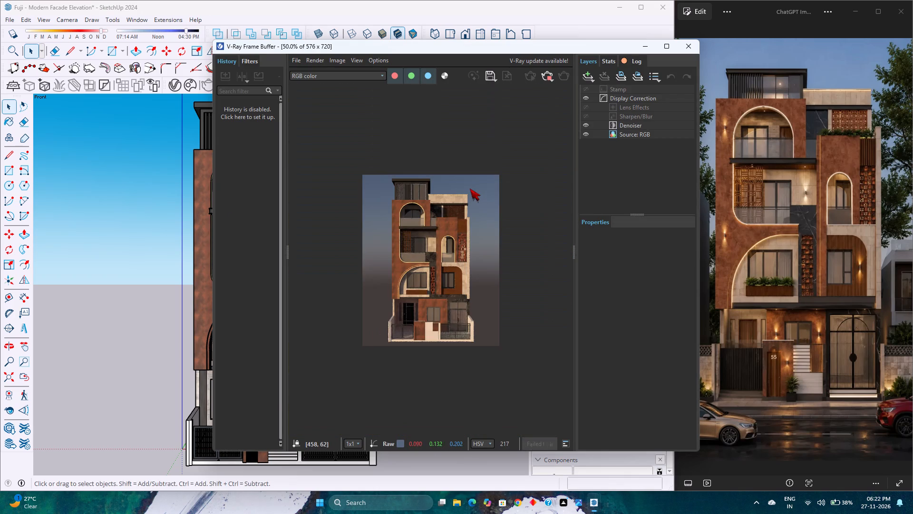
scroll(469, 188, "up", 1)
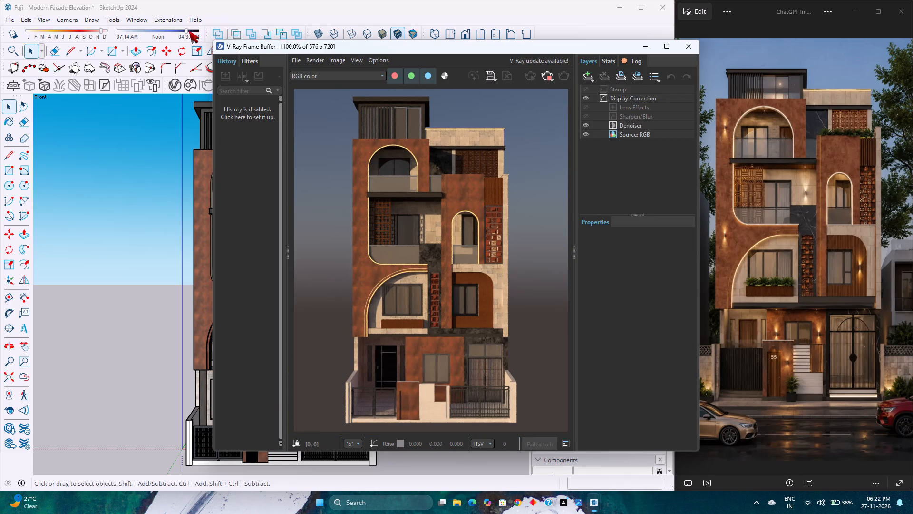
Adjust the sun's time of day to slightly earlier in the late afternoon using the interactive render, and close the render window.
left_click_drag(189, 31, 194, 30)
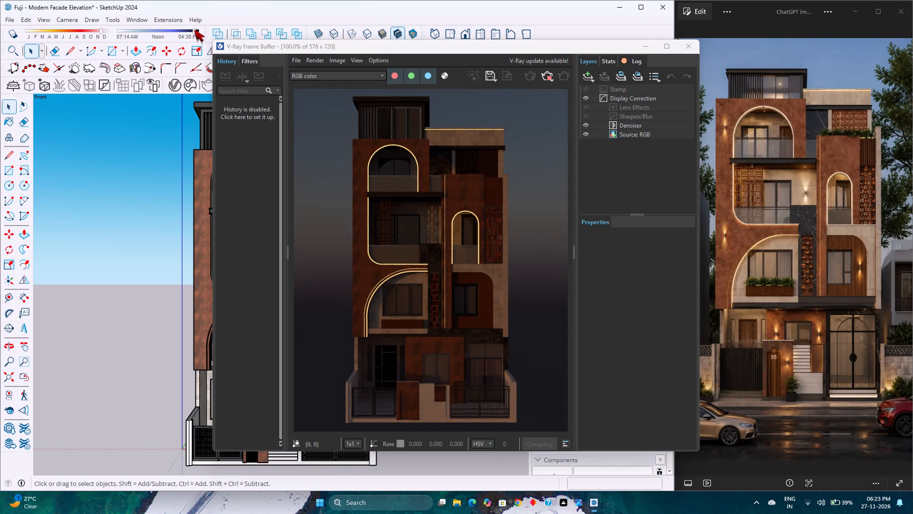
left_click_drag(194, 30, 190, 28)
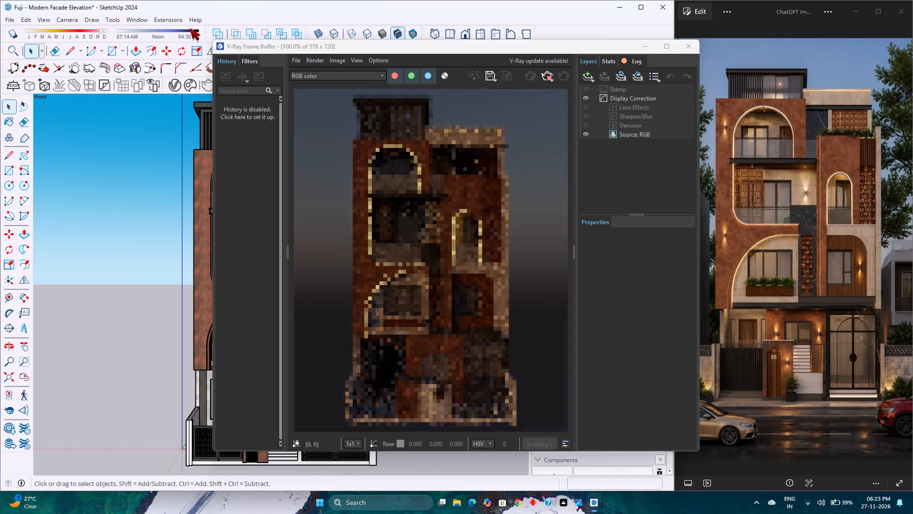
left_click_drag(190, 28, 184, 28)
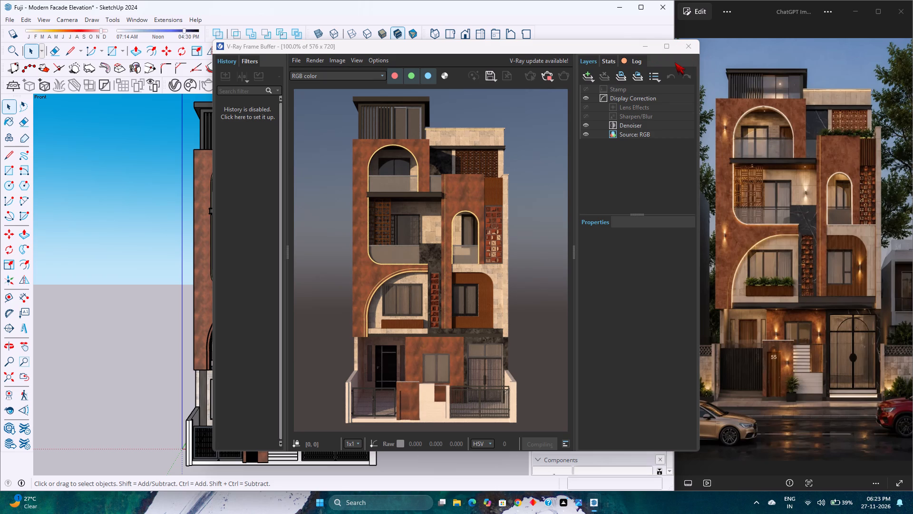
left_click(689, 47)
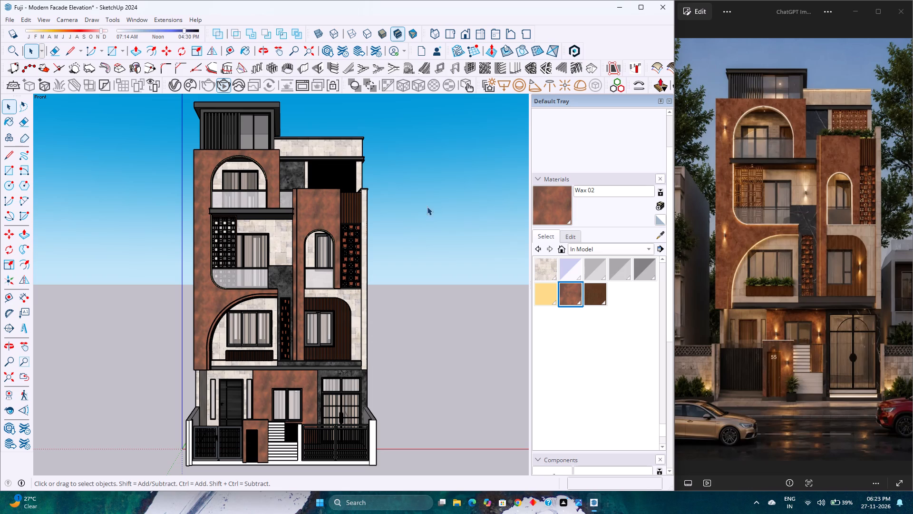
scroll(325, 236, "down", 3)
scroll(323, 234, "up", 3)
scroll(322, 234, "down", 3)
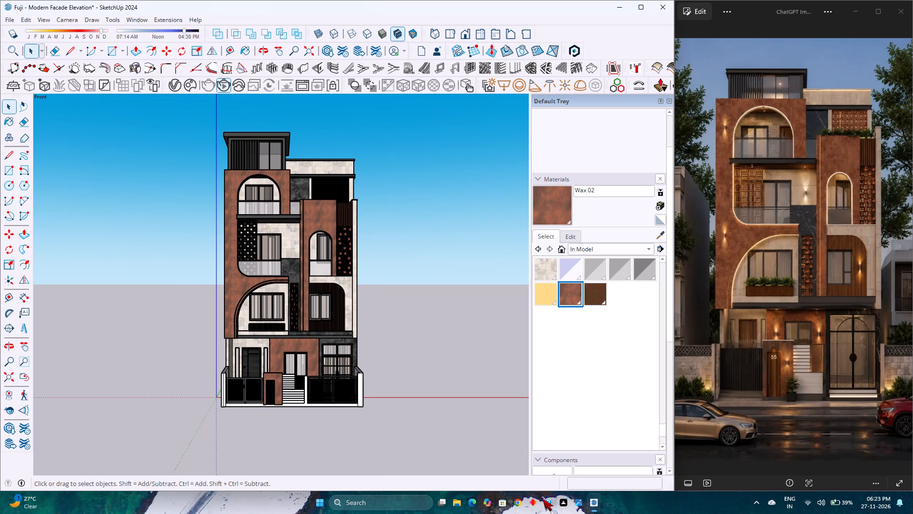
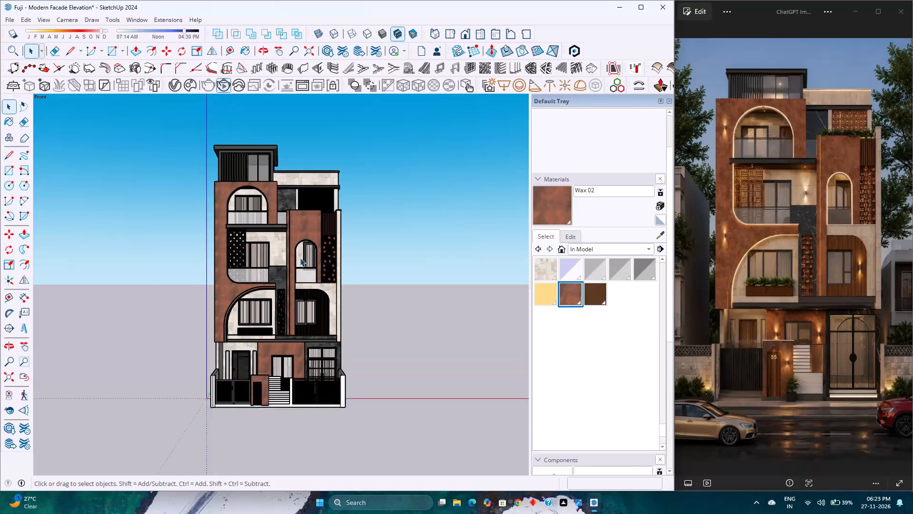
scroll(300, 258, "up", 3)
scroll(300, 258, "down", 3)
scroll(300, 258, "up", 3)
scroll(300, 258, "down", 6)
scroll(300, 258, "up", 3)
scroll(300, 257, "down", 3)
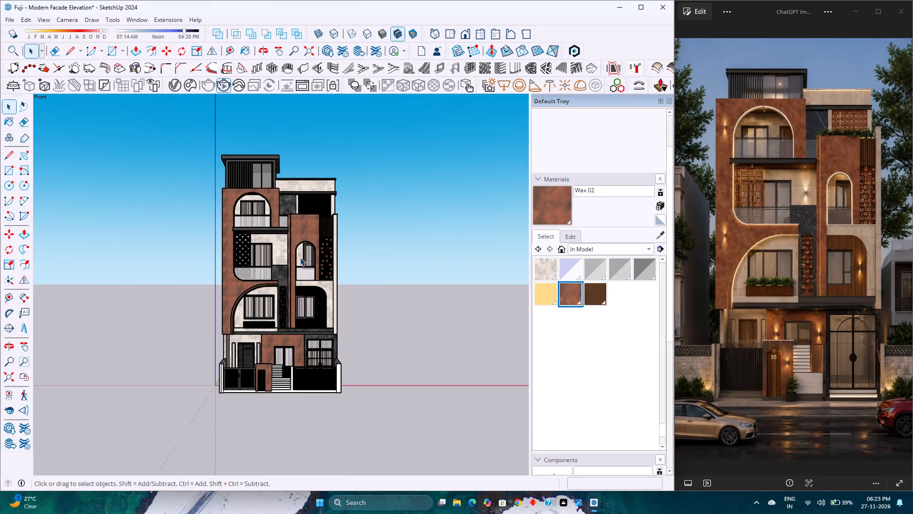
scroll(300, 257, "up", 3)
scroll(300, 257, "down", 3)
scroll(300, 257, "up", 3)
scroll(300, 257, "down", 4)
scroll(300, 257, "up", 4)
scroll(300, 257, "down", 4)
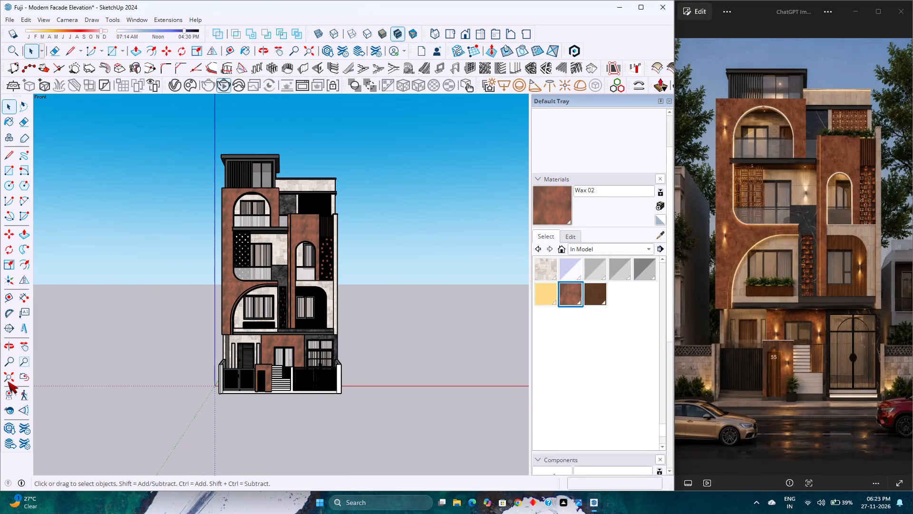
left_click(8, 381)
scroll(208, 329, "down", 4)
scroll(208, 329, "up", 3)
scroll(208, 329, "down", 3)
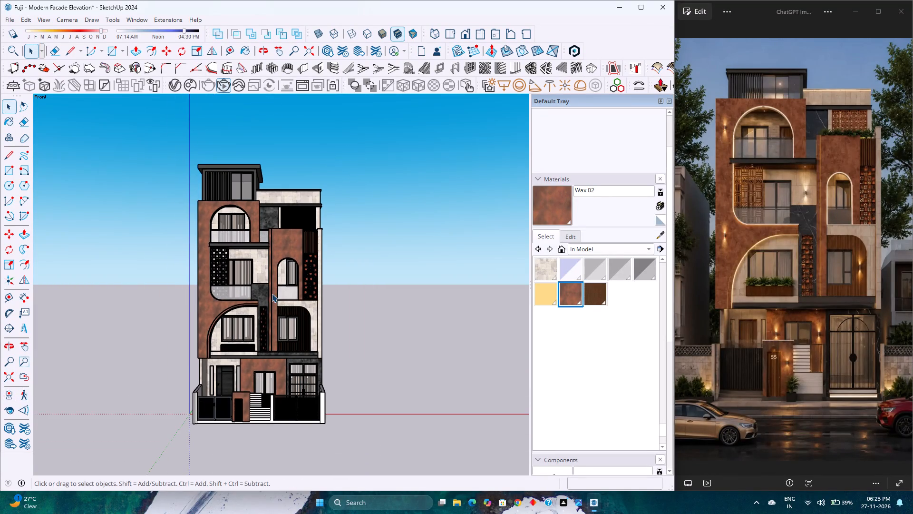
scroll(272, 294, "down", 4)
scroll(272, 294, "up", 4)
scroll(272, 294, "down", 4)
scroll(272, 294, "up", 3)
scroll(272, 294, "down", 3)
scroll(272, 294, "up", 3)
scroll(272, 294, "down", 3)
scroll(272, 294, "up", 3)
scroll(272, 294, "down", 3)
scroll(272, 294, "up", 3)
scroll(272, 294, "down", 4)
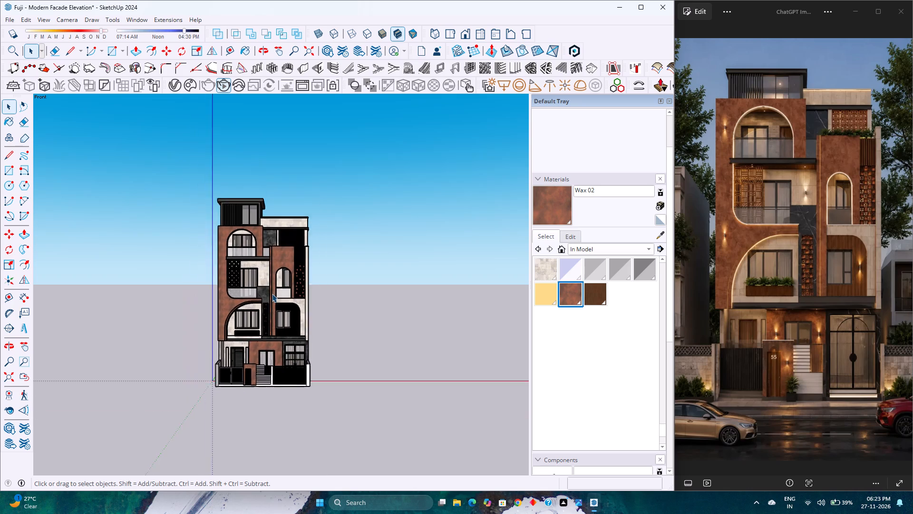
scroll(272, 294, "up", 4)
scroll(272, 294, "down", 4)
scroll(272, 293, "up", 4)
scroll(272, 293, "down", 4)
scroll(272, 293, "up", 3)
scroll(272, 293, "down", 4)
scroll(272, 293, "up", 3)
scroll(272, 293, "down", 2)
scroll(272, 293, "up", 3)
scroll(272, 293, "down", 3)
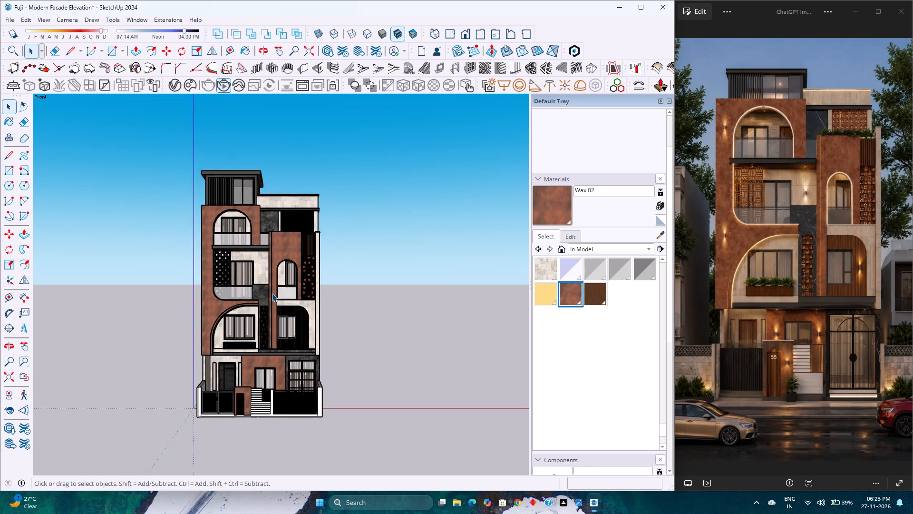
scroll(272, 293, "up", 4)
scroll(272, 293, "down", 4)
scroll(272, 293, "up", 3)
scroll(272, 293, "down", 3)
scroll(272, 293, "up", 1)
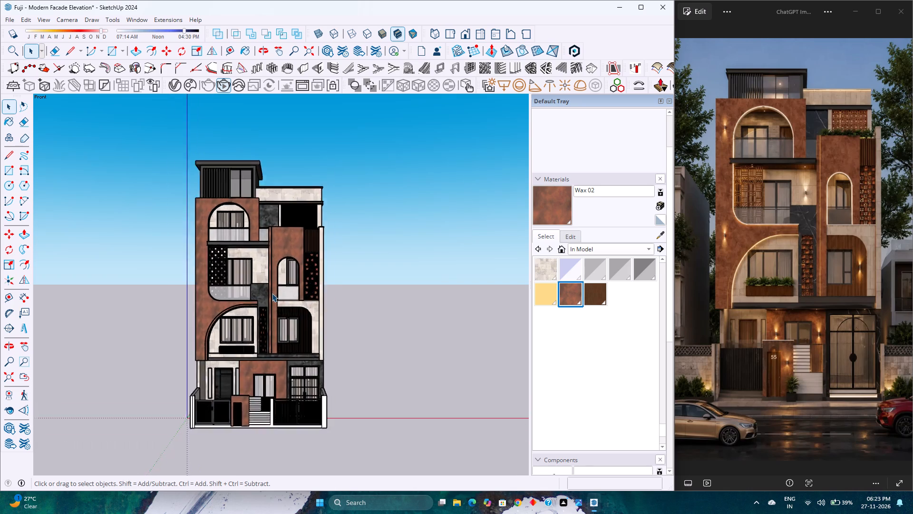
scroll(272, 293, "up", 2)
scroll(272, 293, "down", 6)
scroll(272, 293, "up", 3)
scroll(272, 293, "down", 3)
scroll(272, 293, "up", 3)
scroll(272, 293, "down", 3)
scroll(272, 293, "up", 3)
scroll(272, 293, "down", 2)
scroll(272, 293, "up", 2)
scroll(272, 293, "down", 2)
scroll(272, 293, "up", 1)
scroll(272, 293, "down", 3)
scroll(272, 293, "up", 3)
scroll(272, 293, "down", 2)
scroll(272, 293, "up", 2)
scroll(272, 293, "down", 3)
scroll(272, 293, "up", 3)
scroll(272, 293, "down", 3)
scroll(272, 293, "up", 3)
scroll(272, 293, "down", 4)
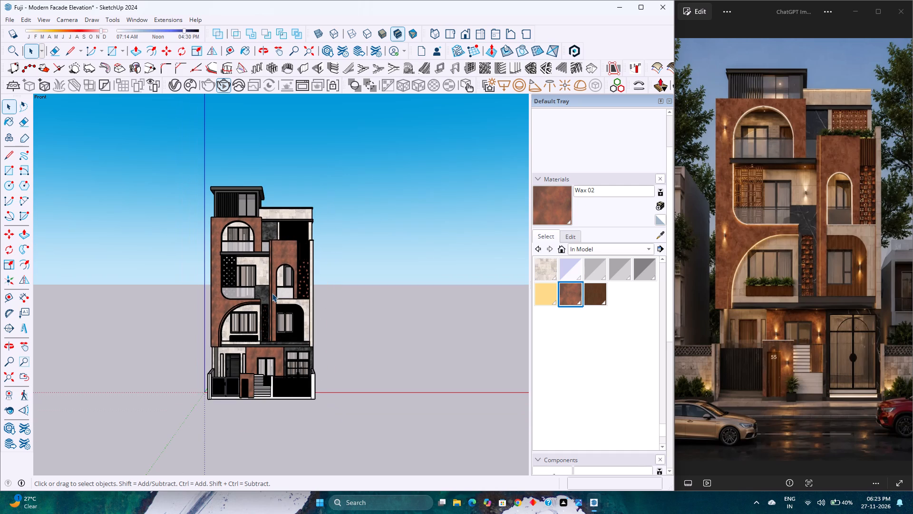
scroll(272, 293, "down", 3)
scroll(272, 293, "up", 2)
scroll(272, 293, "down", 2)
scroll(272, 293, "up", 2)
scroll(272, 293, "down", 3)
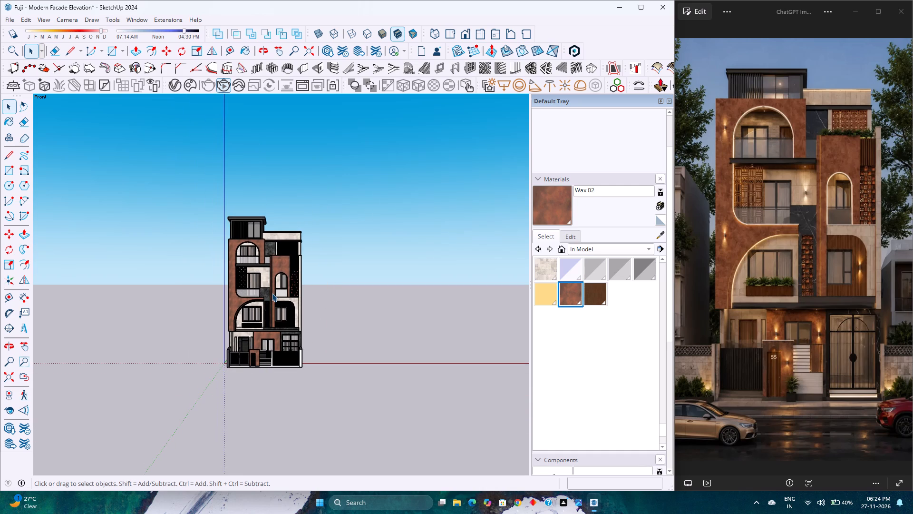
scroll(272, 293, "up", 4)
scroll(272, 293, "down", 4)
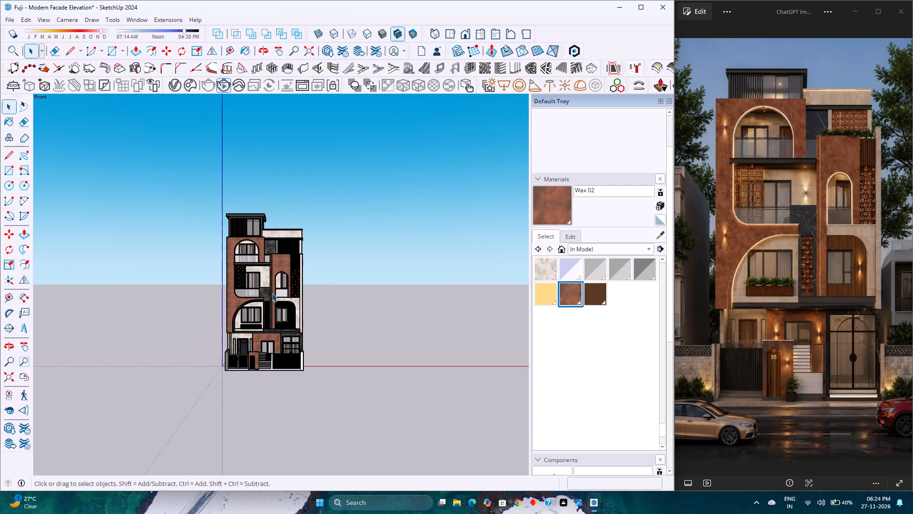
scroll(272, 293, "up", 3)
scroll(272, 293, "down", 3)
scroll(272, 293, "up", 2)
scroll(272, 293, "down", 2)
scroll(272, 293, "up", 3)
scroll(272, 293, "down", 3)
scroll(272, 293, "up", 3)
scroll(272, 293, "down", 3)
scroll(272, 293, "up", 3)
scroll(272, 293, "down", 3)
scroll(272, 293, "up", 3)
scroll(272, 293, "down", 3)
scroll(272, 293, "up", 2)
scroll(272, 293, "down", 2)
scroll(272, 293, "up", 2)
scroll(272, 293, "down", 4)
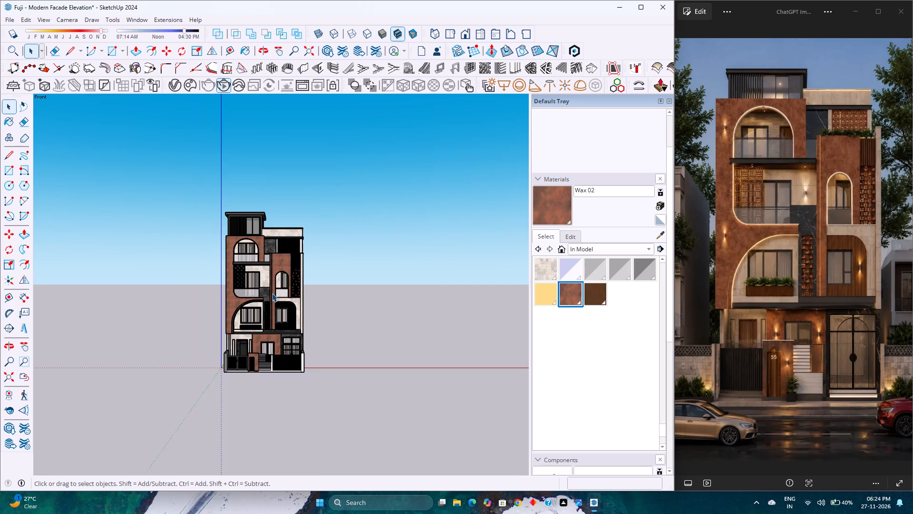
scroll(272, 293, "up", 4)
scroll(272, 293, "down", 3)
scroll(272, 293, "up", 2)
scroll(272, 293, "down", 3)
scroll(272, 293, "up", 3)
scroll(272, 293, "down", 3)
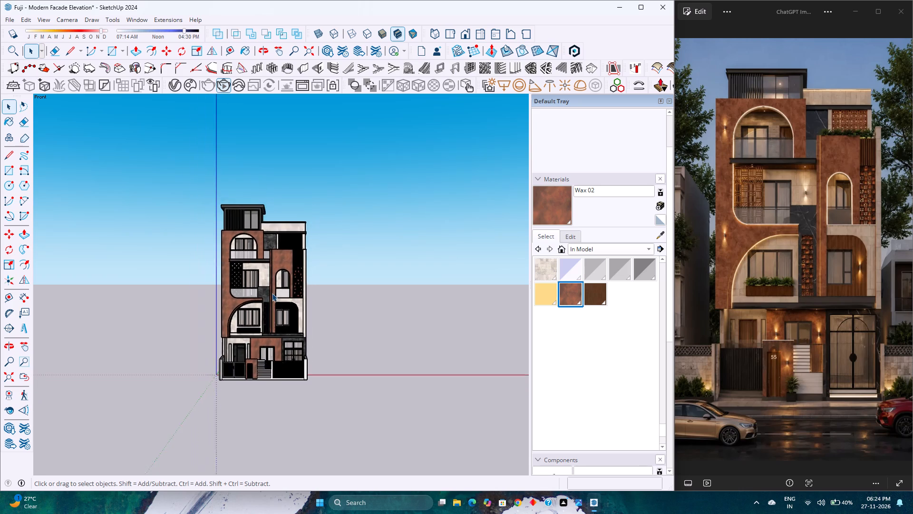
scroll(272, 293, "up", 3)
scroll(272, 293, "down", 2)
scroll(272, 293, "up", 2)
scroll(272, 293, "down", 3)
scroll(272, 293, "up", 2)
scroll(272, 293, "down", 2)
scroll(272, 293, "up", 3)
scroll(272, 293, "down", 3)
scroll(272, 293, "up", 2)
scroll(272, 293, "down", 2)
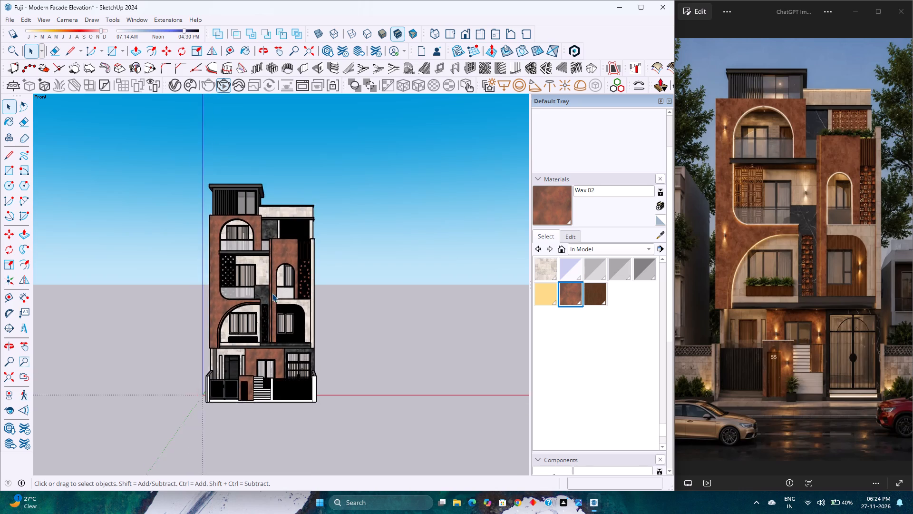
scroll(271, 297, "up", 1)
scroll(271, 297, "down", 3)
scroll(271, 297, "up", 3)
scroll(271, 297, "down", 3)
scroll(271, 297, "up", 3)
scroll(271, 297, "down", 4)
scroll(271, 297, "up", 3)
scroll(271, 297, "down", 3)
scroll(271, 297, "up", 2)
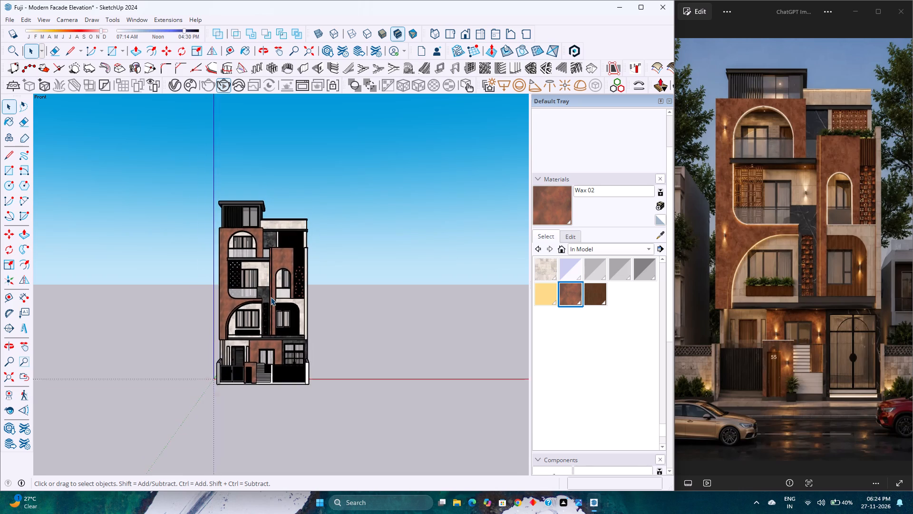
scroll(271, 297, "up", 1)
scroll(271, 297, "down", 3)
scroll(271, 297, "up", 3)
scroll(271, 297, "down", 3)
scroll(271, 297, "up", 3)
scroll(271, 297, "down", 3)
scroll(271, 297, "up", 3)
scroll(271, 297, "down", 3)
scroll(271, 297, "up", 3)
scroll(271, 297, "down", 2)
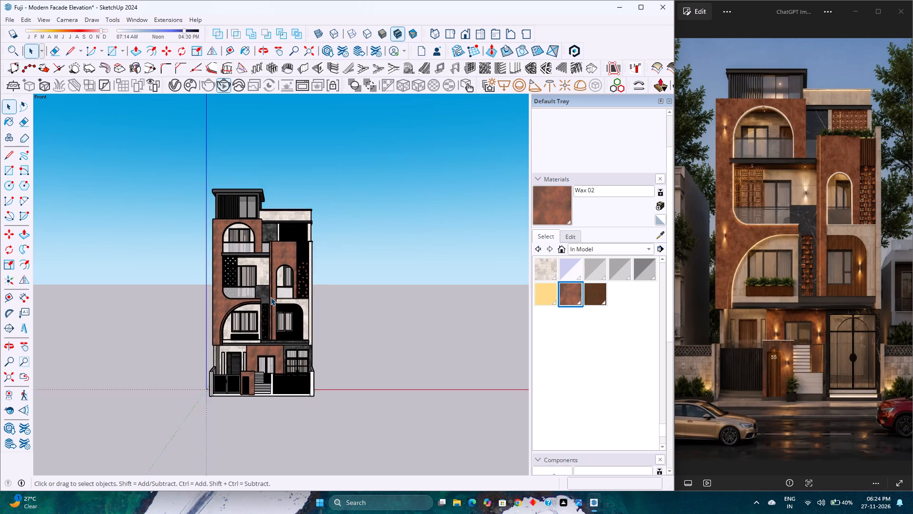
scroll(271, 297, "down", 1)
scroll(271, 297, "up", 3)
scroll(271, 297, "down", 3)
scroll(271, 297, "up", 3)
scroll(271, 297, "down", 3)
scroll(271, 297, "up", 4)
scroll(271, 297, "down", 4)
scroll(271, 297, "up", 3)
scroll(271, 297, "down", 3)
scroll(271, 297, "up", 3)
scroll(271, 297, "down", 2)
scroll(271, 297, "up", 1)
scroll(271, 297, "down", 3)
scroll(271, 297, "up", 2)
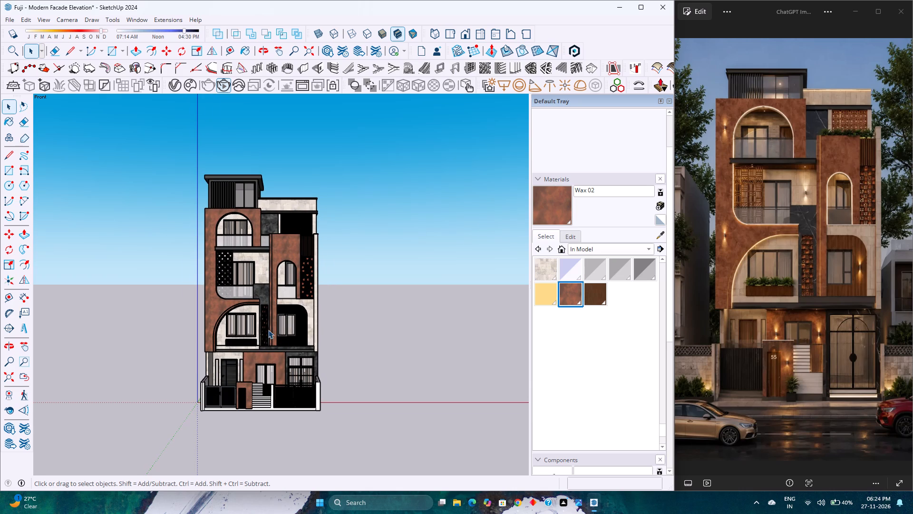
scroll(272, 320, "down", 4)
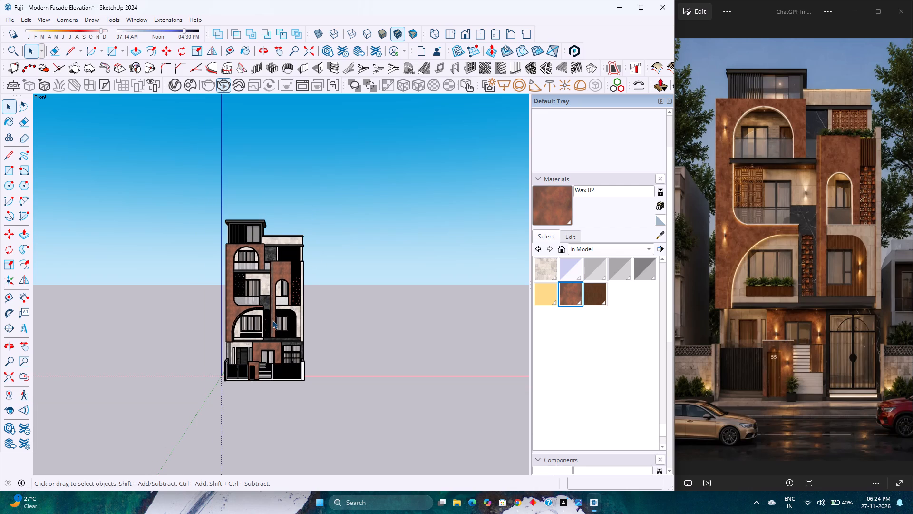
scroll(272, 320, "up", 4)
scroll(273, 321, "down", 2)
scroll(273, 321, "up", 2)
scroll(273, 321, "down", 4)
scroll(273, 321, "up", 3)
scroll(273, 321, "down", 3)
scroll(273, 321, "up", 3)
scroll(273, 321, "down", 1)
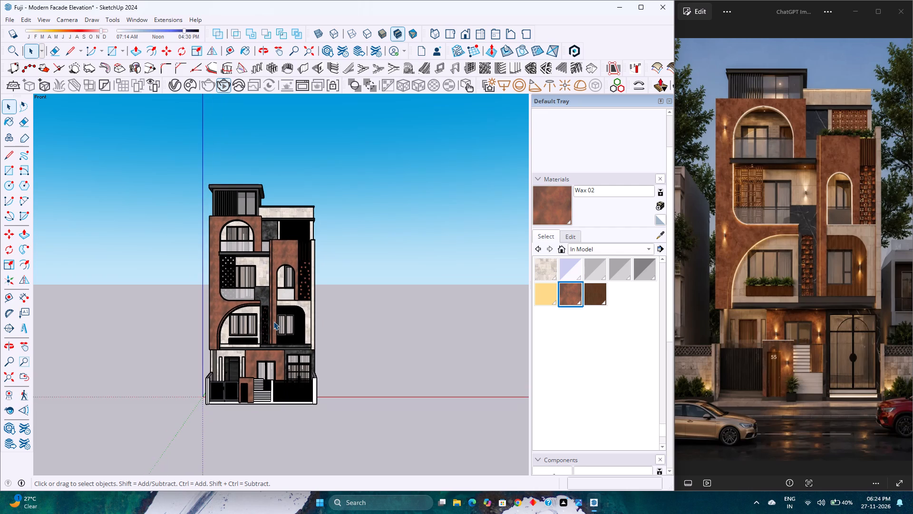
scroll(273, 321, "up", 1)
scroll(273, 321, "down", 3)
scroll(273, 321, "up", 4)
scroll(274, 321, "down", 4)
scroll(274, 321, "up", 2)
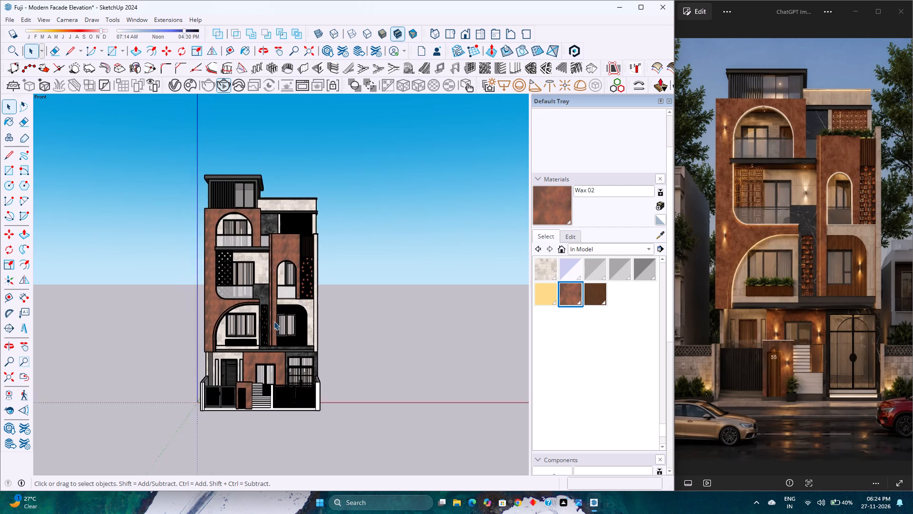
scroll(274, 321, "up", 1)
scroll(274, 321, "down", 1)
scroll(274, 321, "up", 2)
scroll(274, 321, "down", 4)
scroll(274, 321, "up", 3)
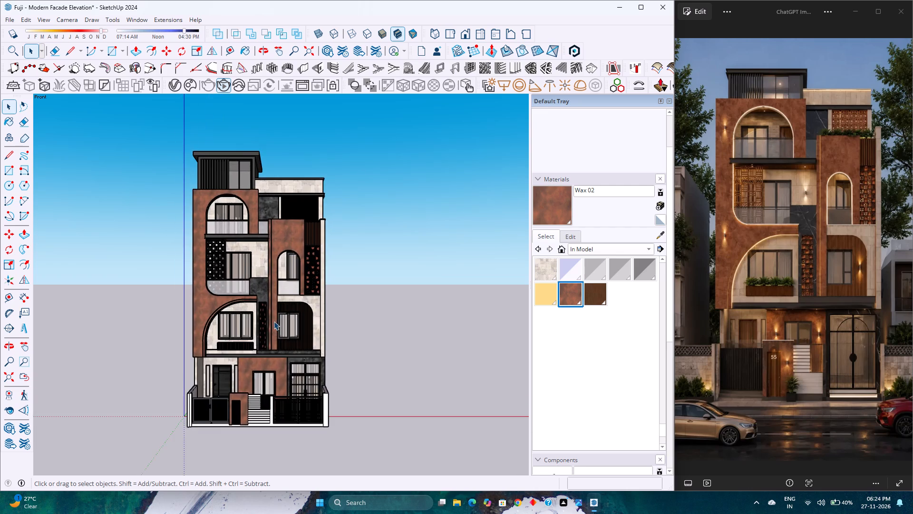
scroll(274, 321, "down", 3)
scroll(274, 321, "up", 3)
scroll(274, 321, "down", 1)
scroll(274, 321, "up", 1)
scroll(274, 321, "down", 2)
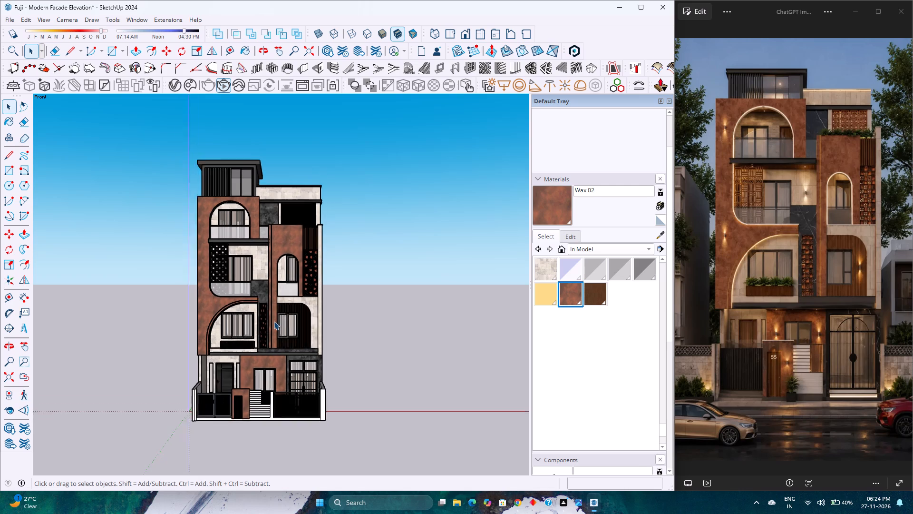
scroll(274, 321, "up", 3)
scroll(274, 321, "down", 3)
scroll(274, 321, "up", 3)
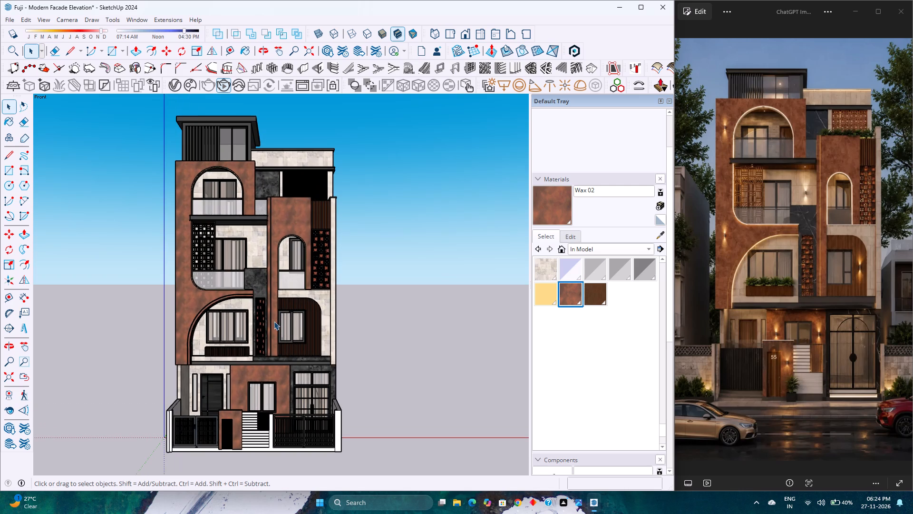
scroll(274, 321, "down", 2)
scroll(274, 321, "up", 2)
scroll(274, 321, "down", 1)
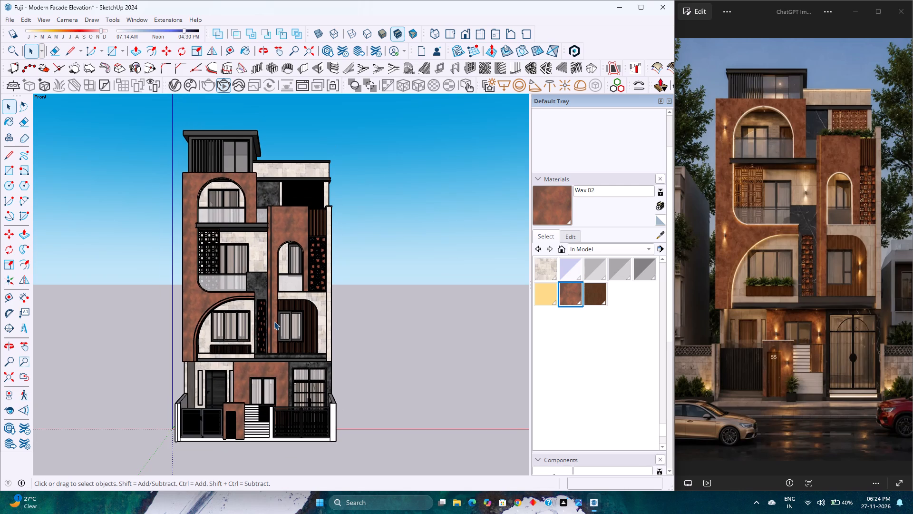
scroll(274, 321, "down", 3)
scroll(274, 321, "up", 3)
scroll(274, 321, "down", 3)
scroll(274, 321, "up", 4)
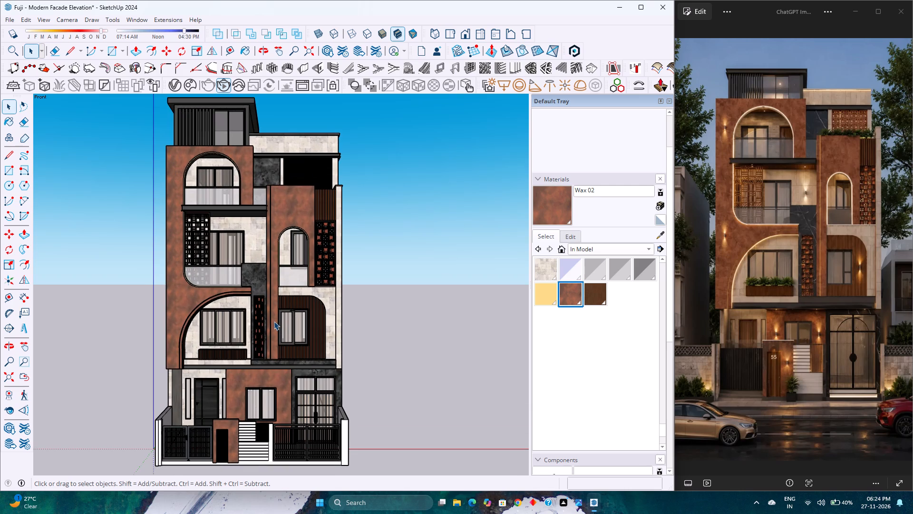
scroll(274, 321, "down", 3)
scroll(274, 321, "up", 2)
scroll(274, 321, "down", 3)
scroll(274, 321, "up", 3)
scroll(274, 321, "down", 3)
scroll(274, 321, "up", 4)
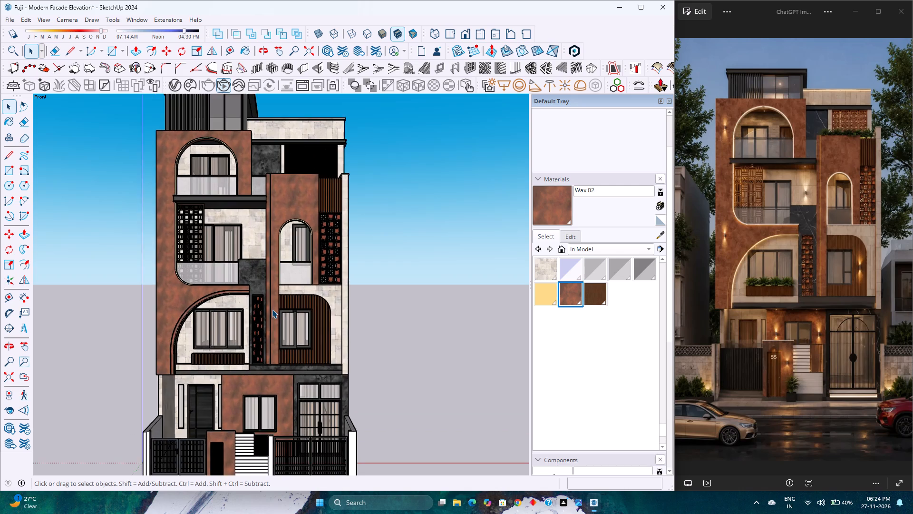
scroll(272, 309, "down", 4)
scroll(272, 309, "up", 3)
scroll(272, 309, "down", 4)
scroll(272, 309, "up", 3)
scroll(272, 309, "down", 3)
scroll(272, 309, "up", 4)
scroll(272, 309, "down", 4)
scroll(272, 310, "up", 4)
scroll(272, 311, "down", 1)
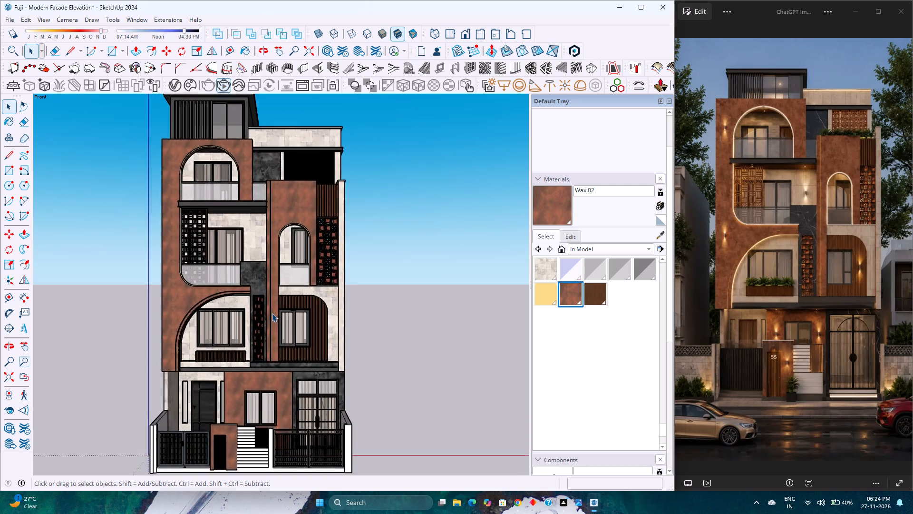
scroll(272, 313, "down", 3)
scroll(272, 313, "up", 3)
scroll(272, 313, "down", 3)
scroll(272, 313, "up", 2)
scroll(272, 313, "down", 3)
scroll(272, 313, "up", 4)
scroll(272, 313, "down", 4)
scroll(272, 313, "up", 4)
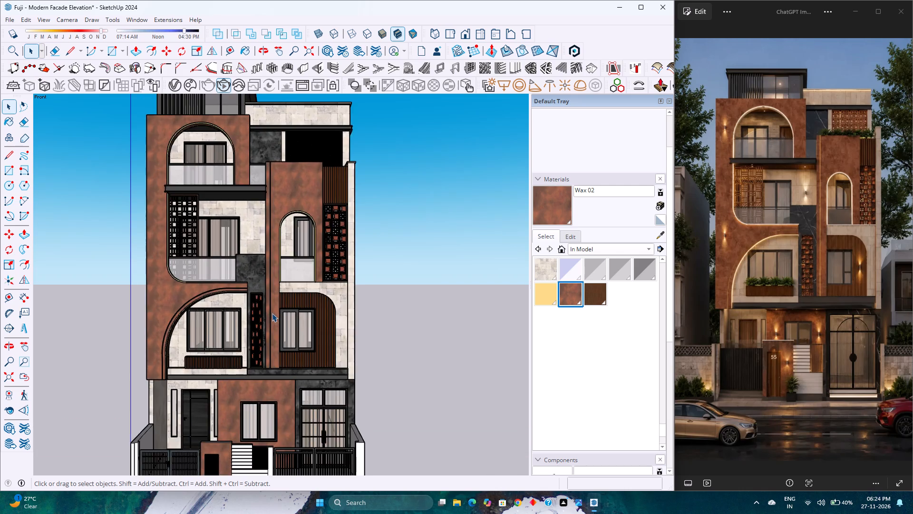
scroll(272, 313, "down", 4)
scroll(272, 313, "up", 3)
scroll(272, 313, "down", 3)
Examine the building in angled perspective from both side walls, including the middle floors' arches and screens, then return to the front.
middle_click_drag(272, 313, 273, 320)
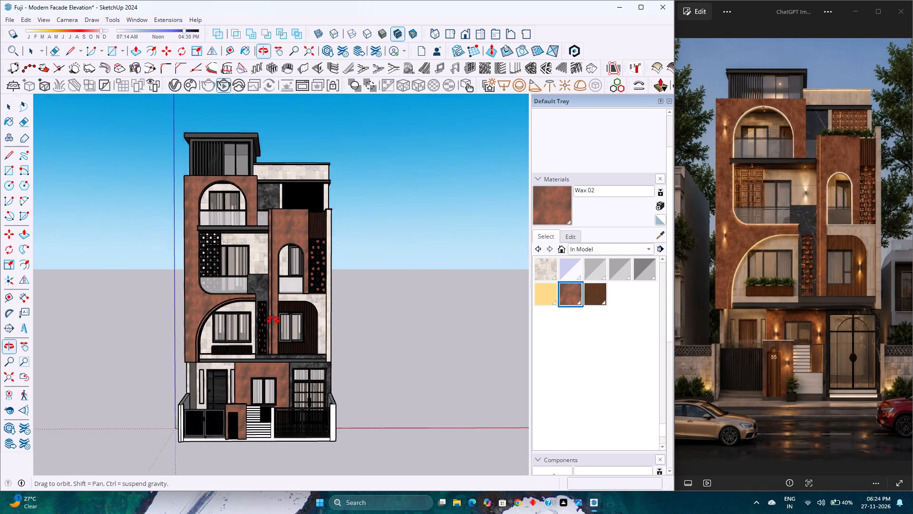
middle_click_drag(273, 320, 208, 283)
scroll(208, 283, "up", 5)
scroll(208, 283, "down", 3)
middle_click_drag(208, 283, 210, 285)
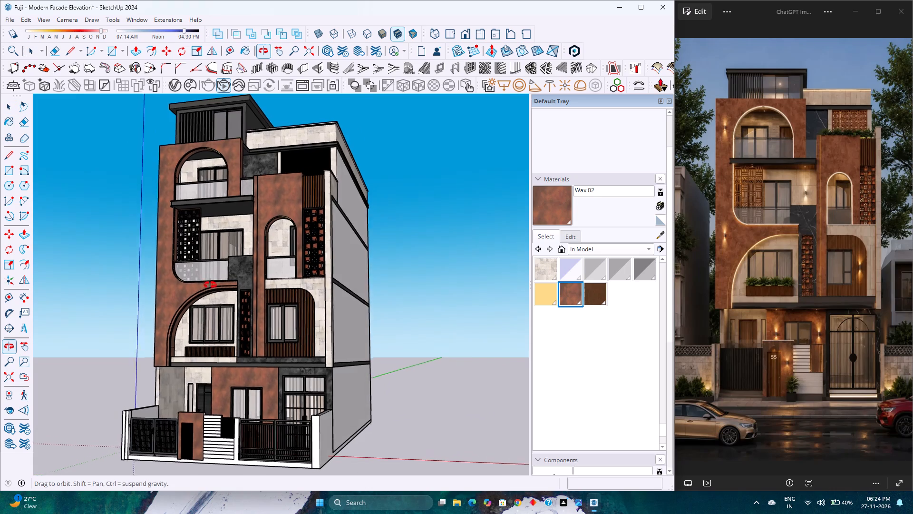
middle_click_drag(210, 285, 341, 312)
scroll(341, 312, "up", 3)
middle_click(341, 312)
middle_click_drag(341, 310, 329, 308)
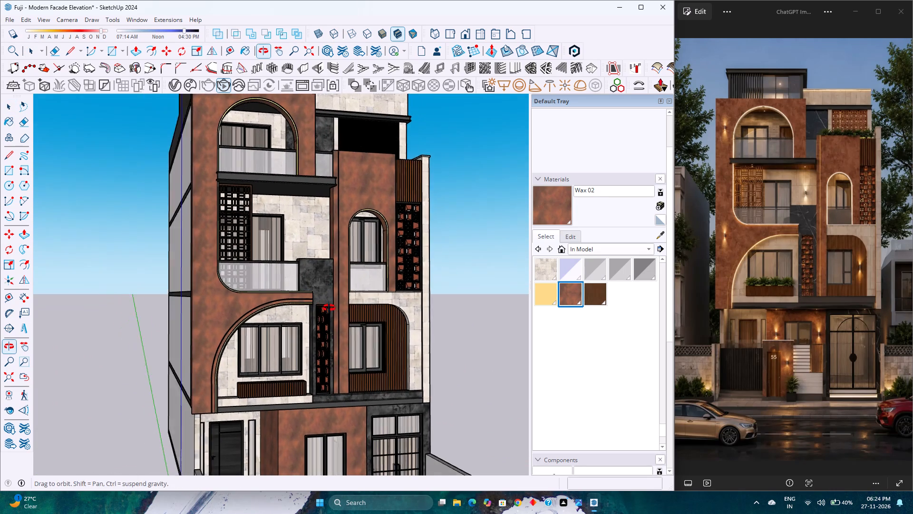
middle_click_drag(329, 308, 327, 307)
middle_click(326, 307)
scroll(321, 307, "down", 4)
middle_click_drag(342, 313, 280, 312)
middle_click(279, 312)
scroll(279, 311, "down", 4)
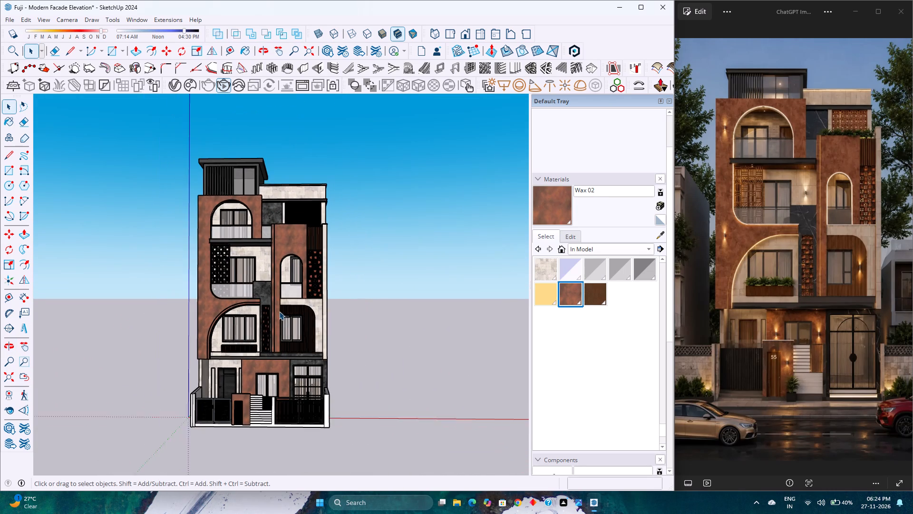
Fit the whole building in view and examine its front facade in frontal and slightly angled perspectives against the reference image.
left_click(9, 383)
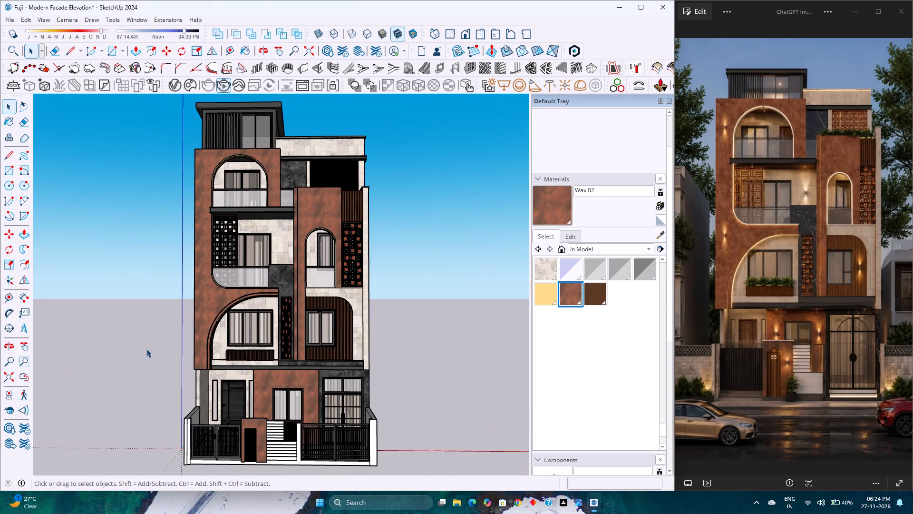
scroll(259, 293, "down", 3)
middle_click_drag(259, 293, 270, 291)
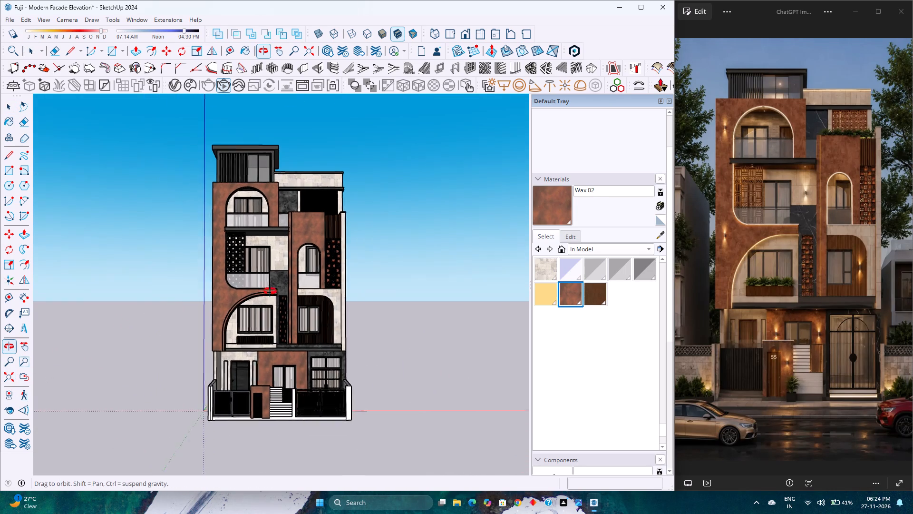
middle_click_drag(270, 291, 306, 291)
middle_click(306, 291)
scroll(333, 267, "up", 3)
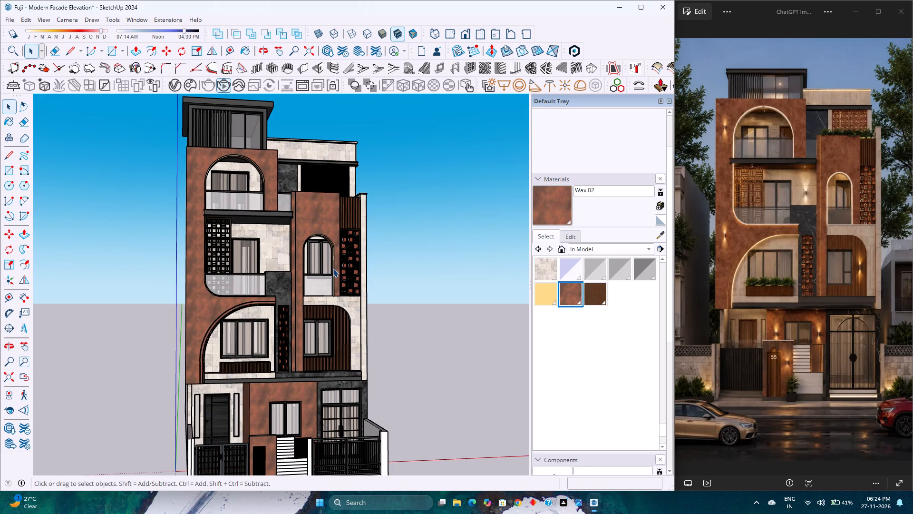
scroll(333, 270, "down", 3)
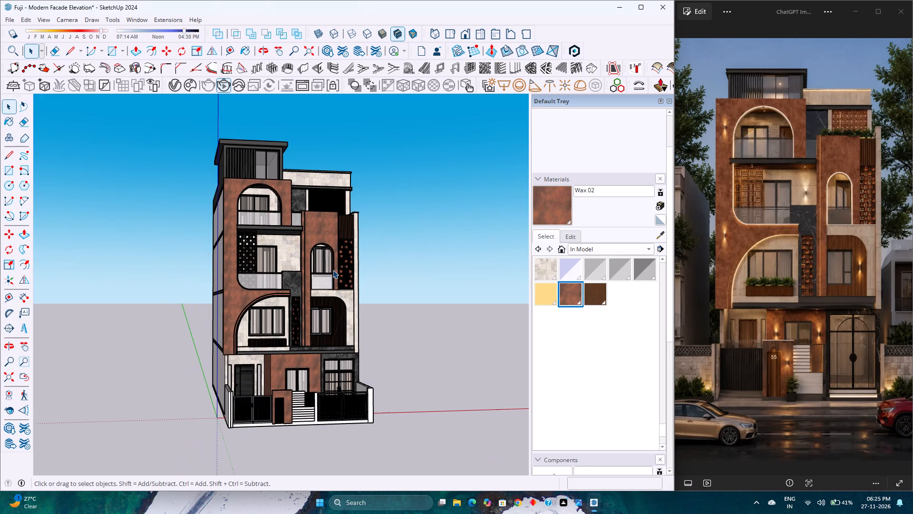
middle_click_drag(333, 270, 298, 280)
middle_click(298, 280)
scroll(298, 280, "up", 3)
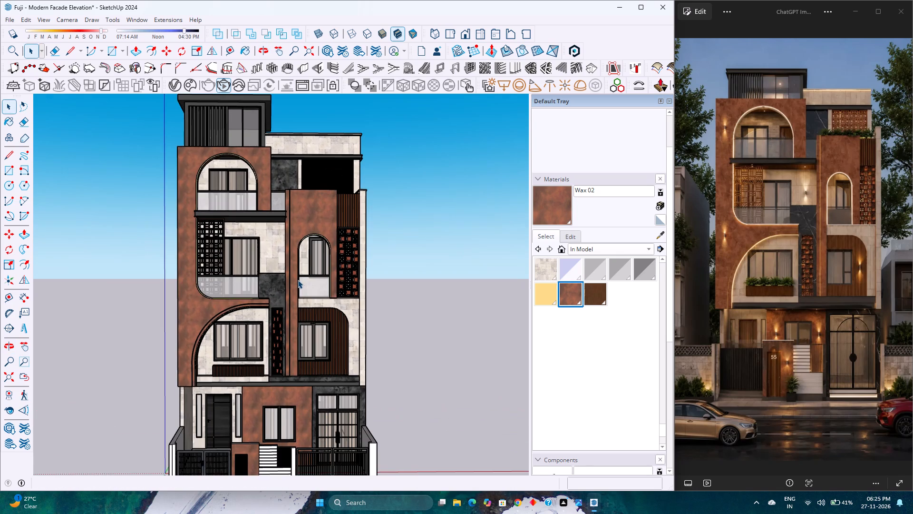
scroll(298, 280, "down", 4)
scroll(298, 280, "up", 5)
scroll(298, 280, "down", 4)
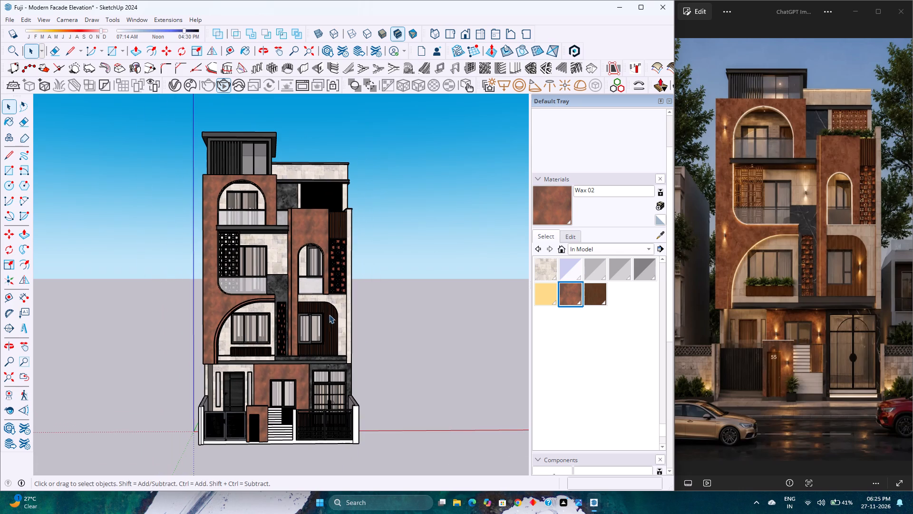
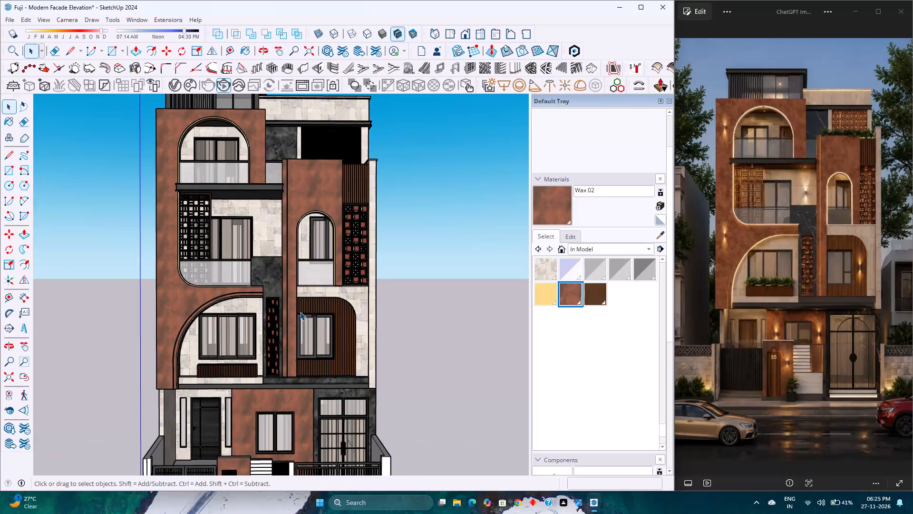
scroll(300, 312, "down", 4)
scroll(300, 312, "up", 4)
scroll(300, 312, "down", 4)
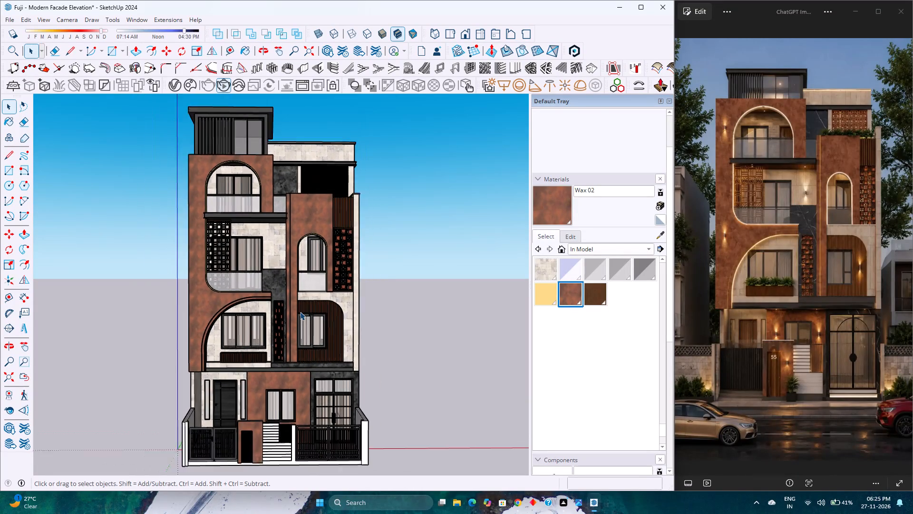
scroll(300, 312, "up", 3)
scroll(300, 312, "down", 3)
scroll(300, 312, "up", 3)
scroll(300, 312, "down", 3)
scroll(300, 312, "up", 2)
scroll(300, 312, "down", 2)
Open the front boundary wall's nested group for editing and select the white base strip face running beneath the gates.
middle_click_drag(300, 312, 272, 307)
middle_click_drag(264, 307, 300, 195)
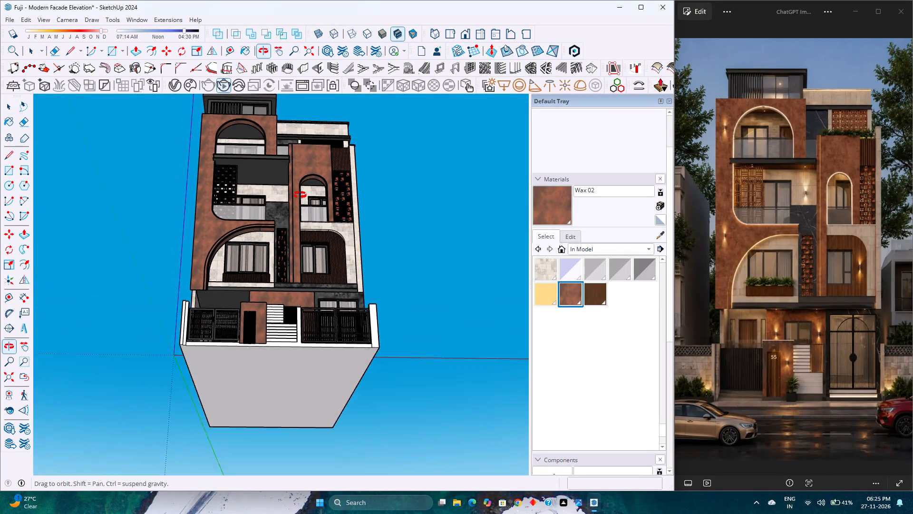
middle_click_drag(300, 195, 301, 192)
middle_click(301, 192)
double_click(263, 380)
scroll(263, 380, "up", 4)
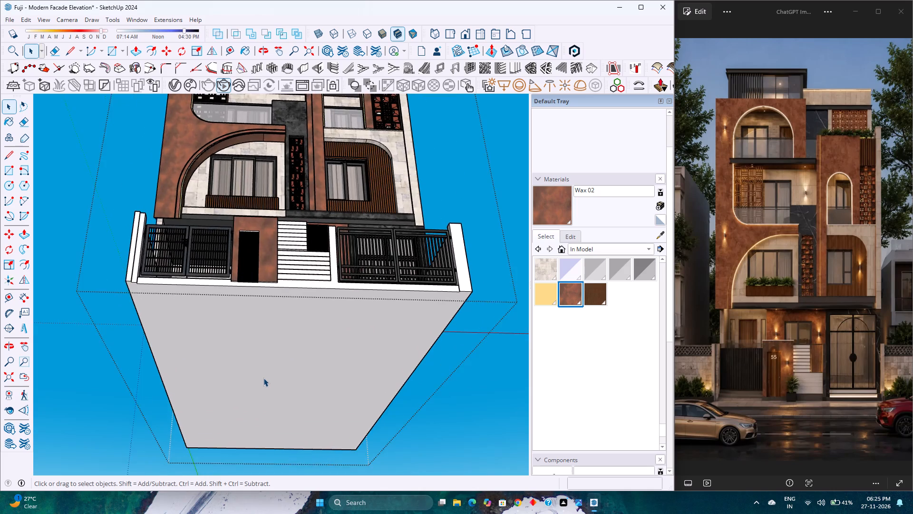
scroll(263, 377, "down", 3)
scroll(263, 376, "up", 3)
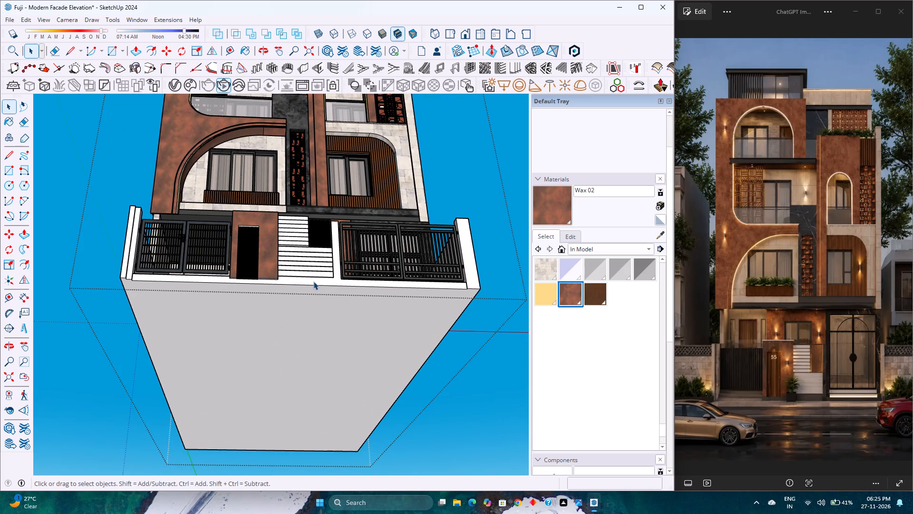
left_click(313, 281)
left_click(313, 281)
left_click(313, 281)
scroll(313, 281, "up", 1)
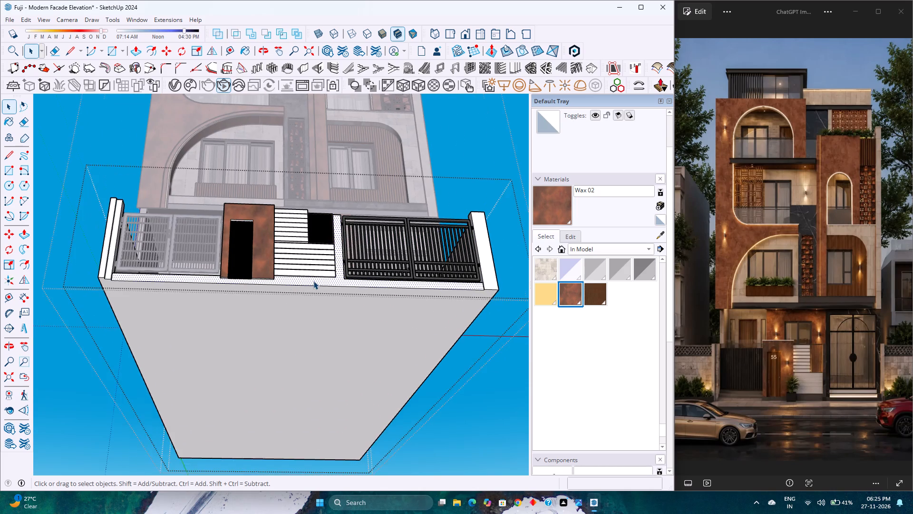
middle_click_drag(313, 281, 270, 462)
middle_click(270, 462)
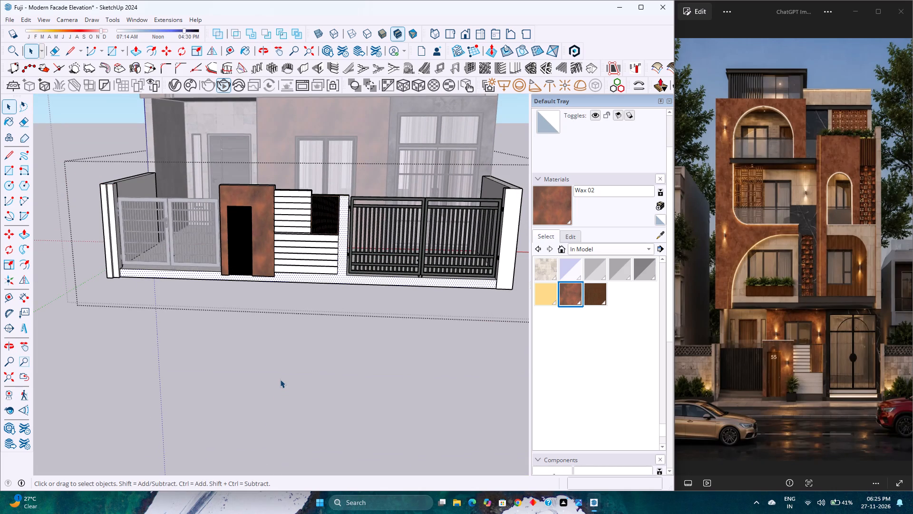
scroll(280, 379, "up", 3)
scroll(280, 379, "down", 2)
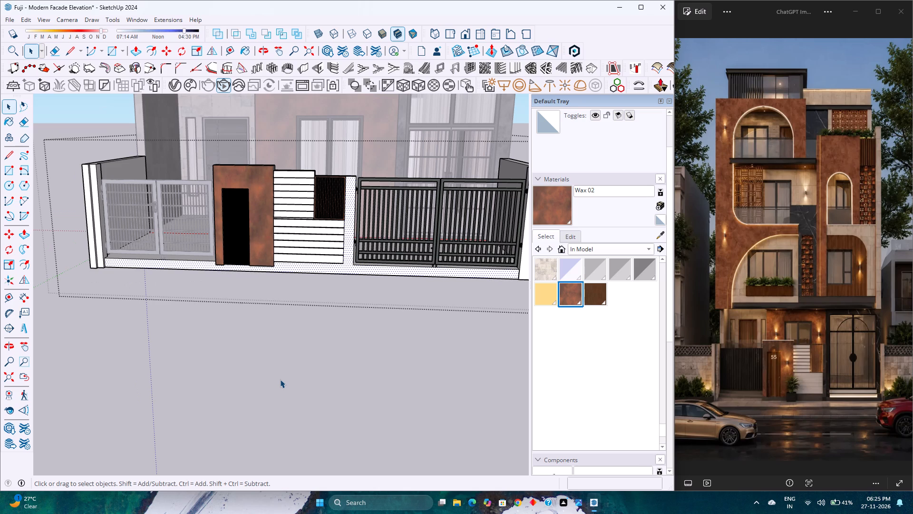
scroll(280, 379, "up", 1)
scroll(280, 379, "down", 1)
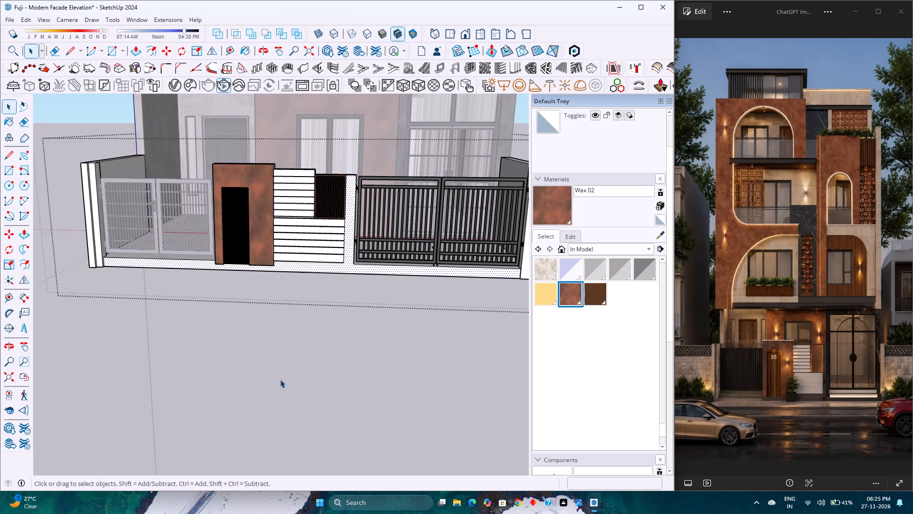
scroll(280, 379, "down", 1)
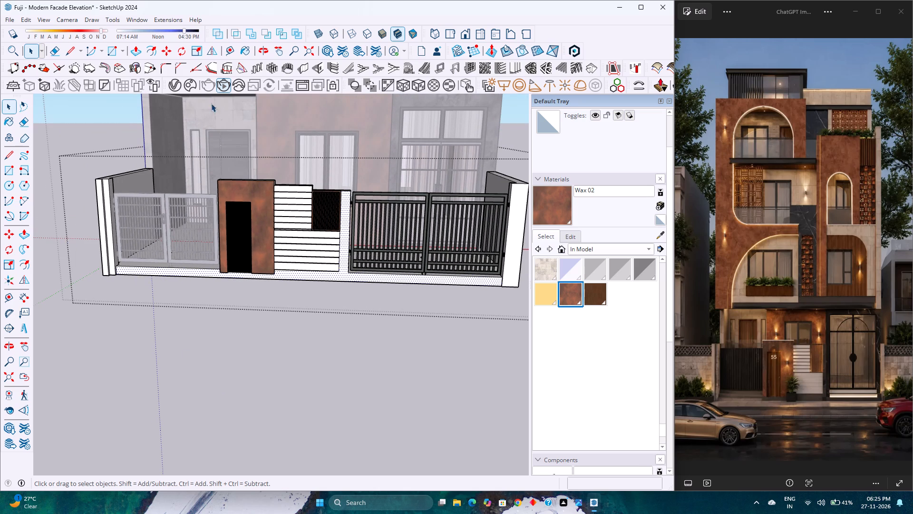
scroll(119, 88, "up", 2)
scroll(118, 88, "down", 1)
Split the base strip face with a vertical line where the double gate beside the rust-textured entry pillar ends.
left_click(74, 51)
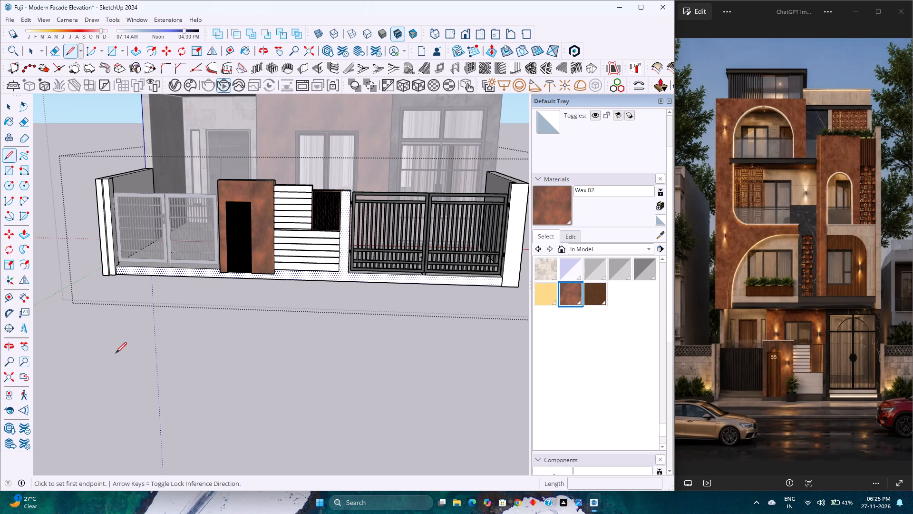
scroll(195, 268, "up", 4)
middle_click_drag(225, 288, 292, 209)
scroll(225, 288, "up", 1)
middle_click(292, 209)
scroll(239, 266, "up", 8)
middle_click_drag(239, 271, 300, 313)
middle_click(301, 313)
scroll(259, 273, "up", 7)
left_click(239, 244)
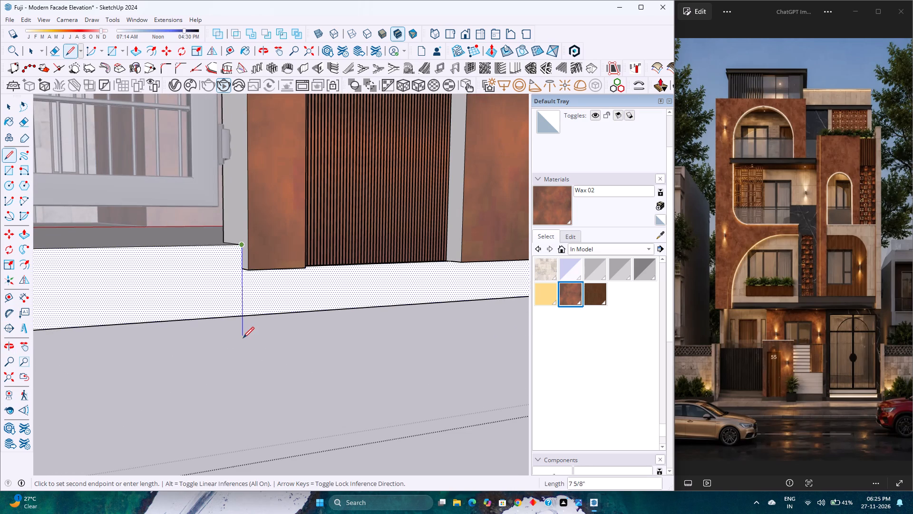
left_click(239, 315)
key("space")
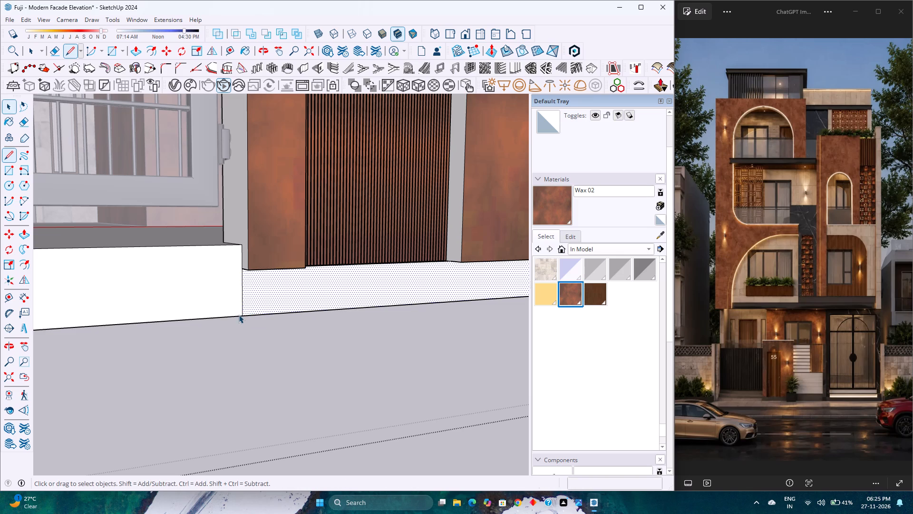
Group the separated base strip face below the double gate together with its bounding edges.
left_click(207, 286)
scroll(207, 286, "down", 8)
middle_click(208, 290)
middle_click_drag(210, 298, 216, 324)
middle_click(221, 347)
middle_click(221, 347)
scroll(221, 351, "down", 2)
scroll(221, 351, "up", 2)
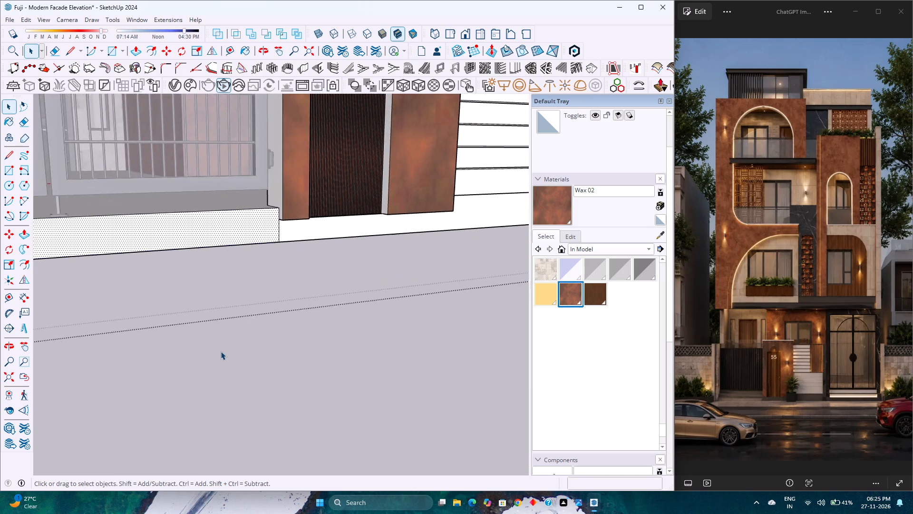
scroll(221, 351, "down", 7)
scroll(194, 307, "down", 6)
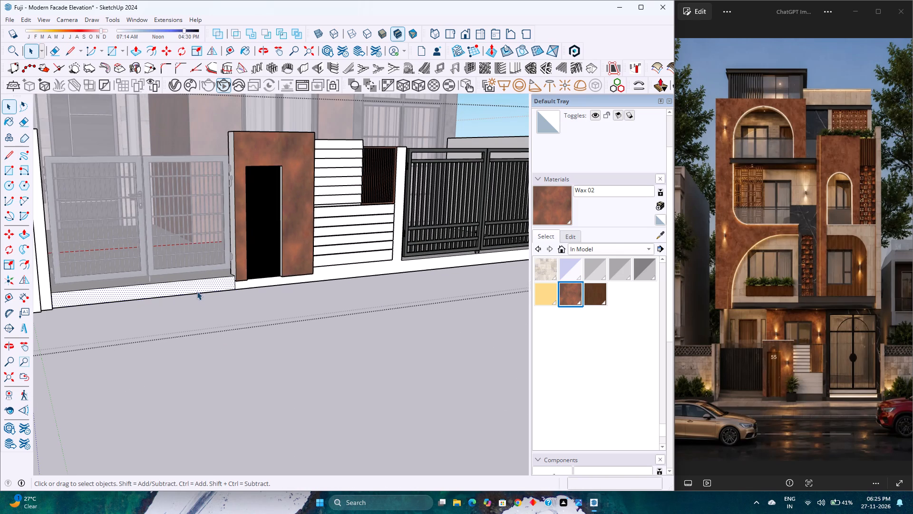
right_click(202, 283)
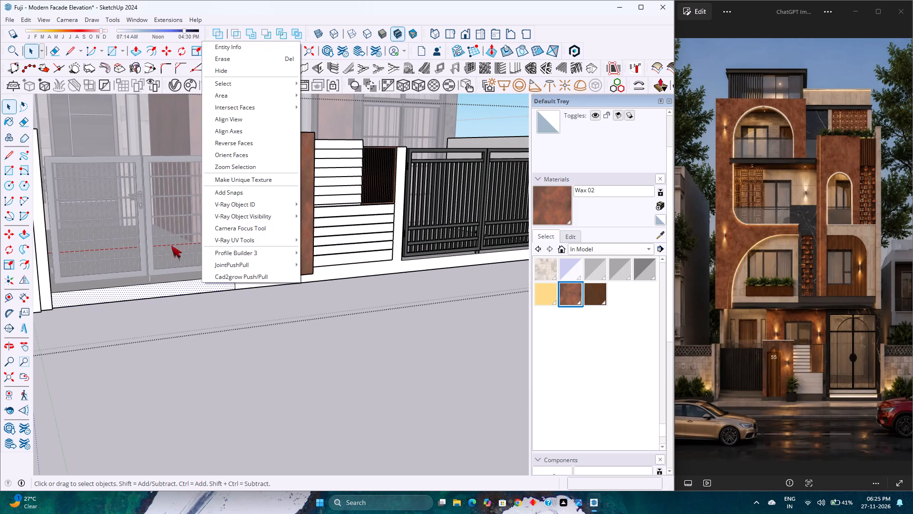
double_click(151, 293)
scroll(151, 293, "up", 4)
double_click(151, 293)
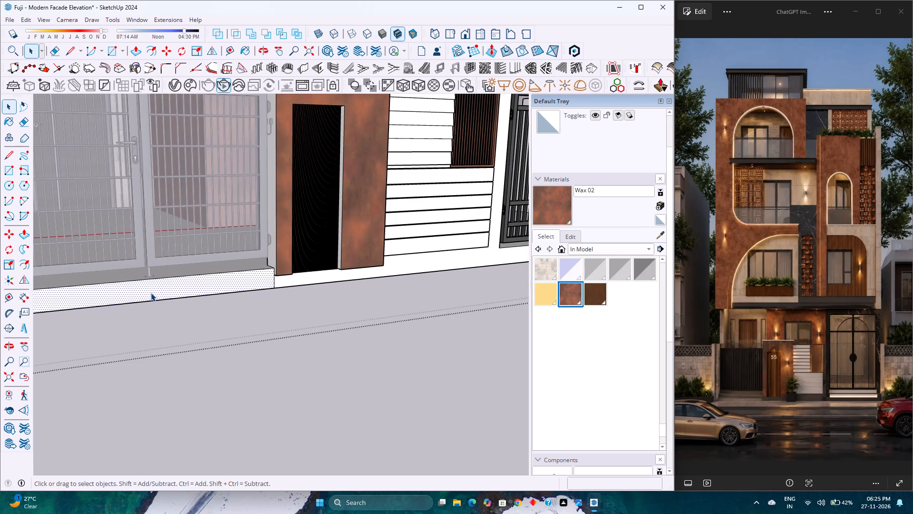
right_click(151, 293)
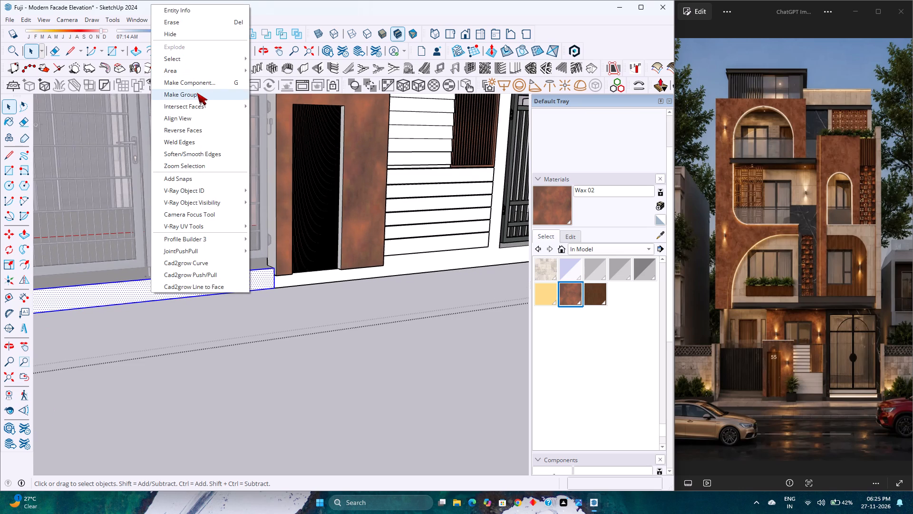
left_click(197, 93)
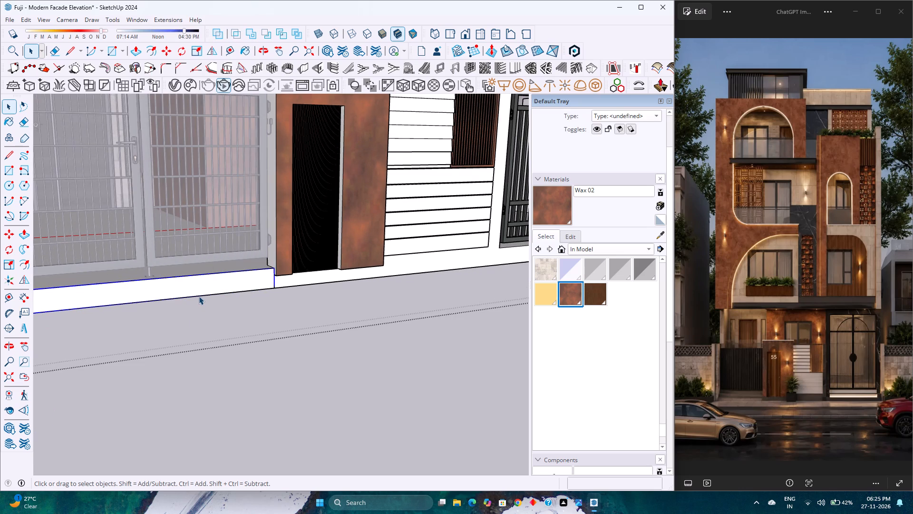
Inside the new group, extrude the strip face 3' outward from the gate with Push/Pull.
double_click(199, 296)
double_click(201, 285)
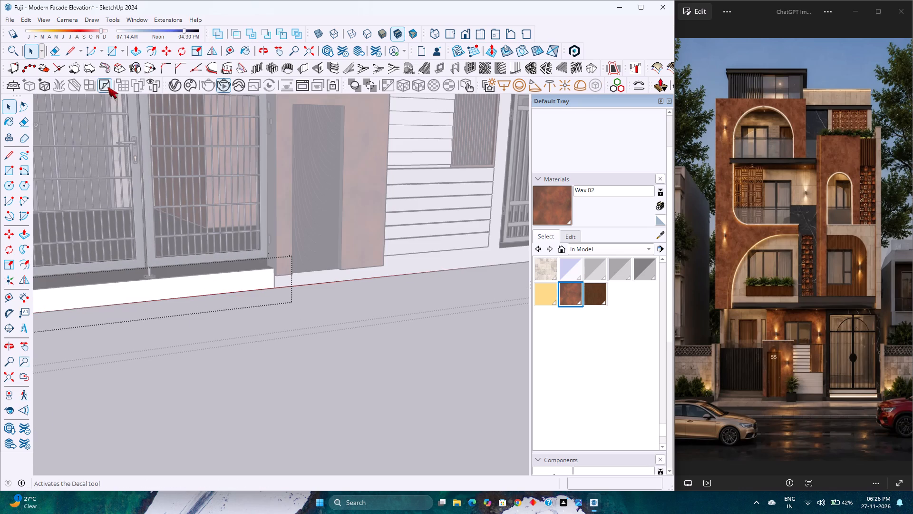
left_click(135, 48)
left_click(176, 282)
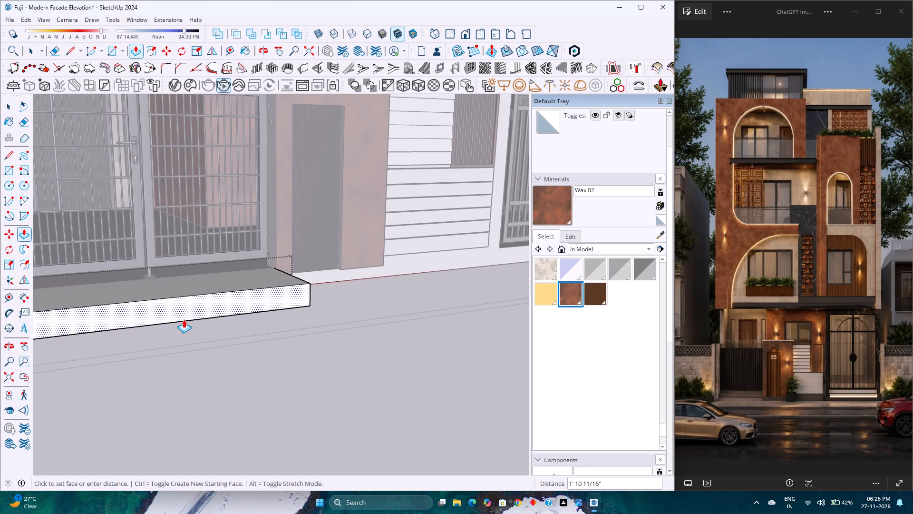
key("3")
key("Return")
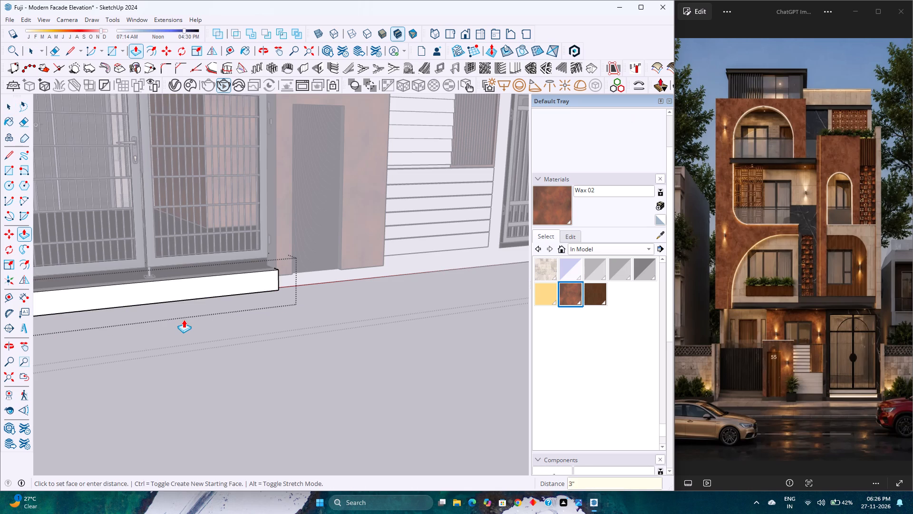
type("3'")
key("Return")
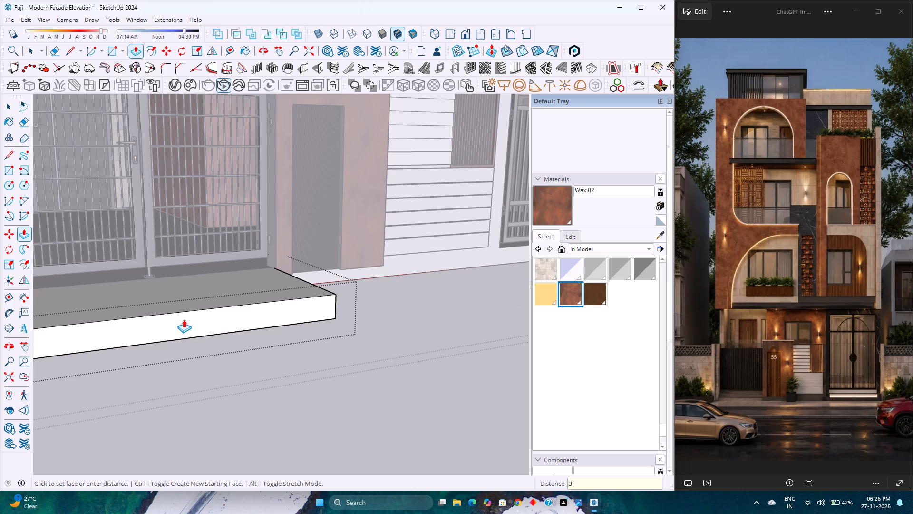
scroll(193, 283, "down", 2)
key("space")
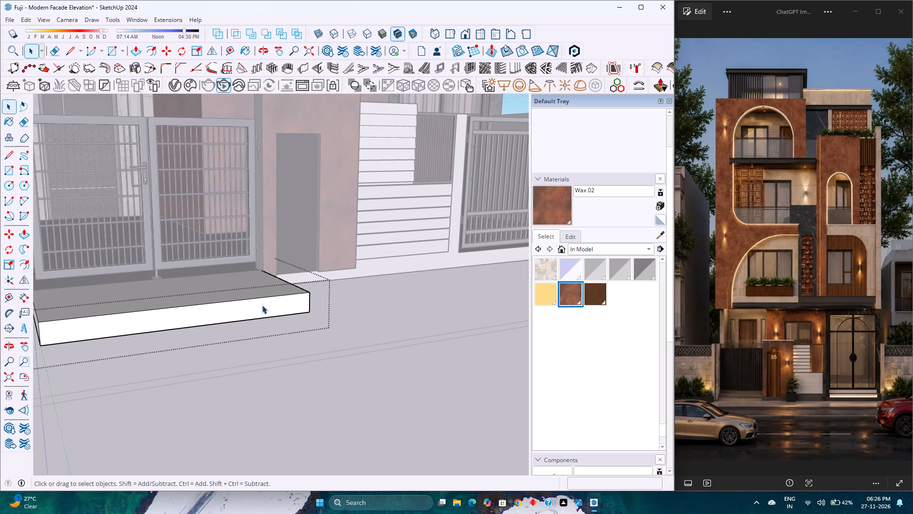
Move the extruded block's top front edge down 6" onto its bottom edge to slope it into a gate ramp.
left_click(266, 297)
scroll(250, 316, "down", 3)
middle_click_drag(250, 316, 324, 314)
middle_click(326, 314)
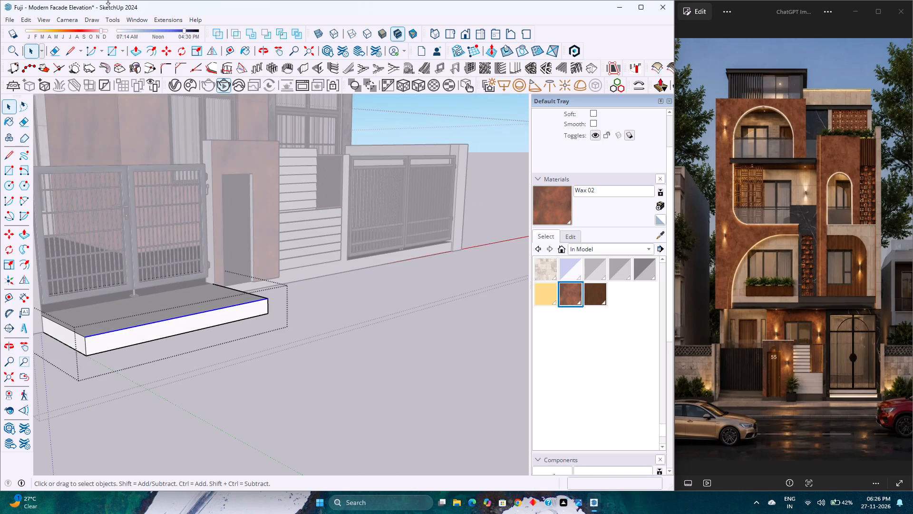
left_click(166, 55)
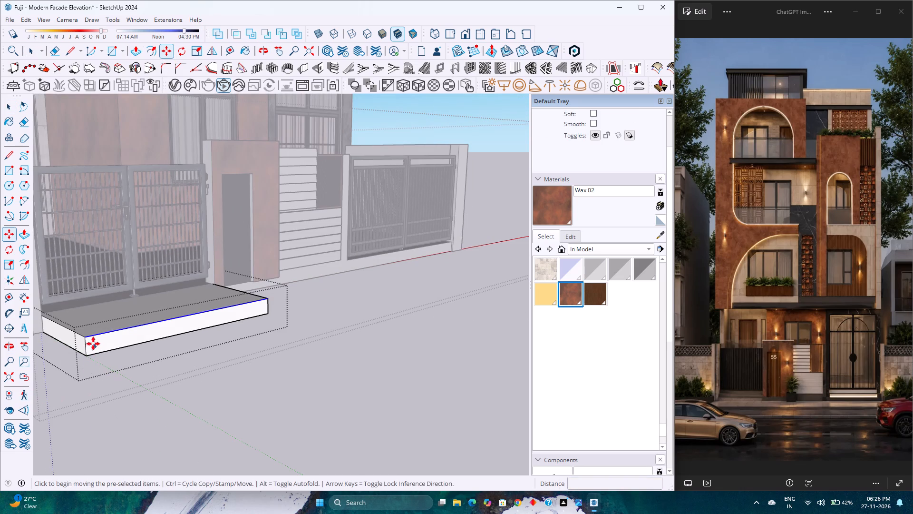
left_click(87, 338)
left_click(86, 357)
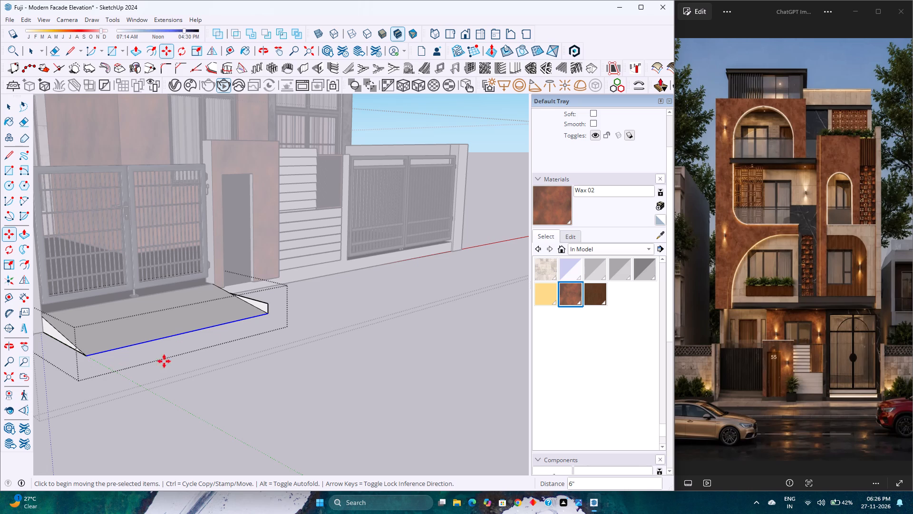
Erase the leftover edges of the former block on the ramp's side nearest the entry pillar.
key("e")
left_click(258, 299)
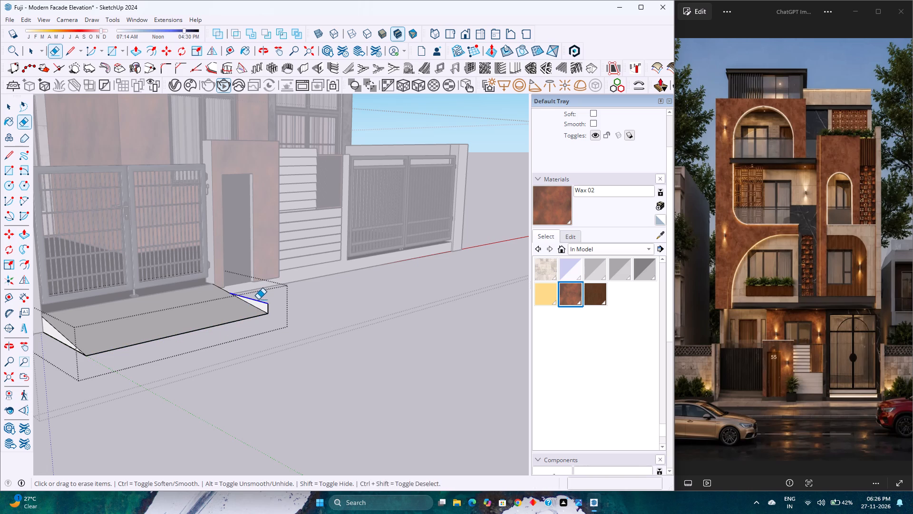
left_click(266, 306)
left_click_drag(272, 308, 272, 306)
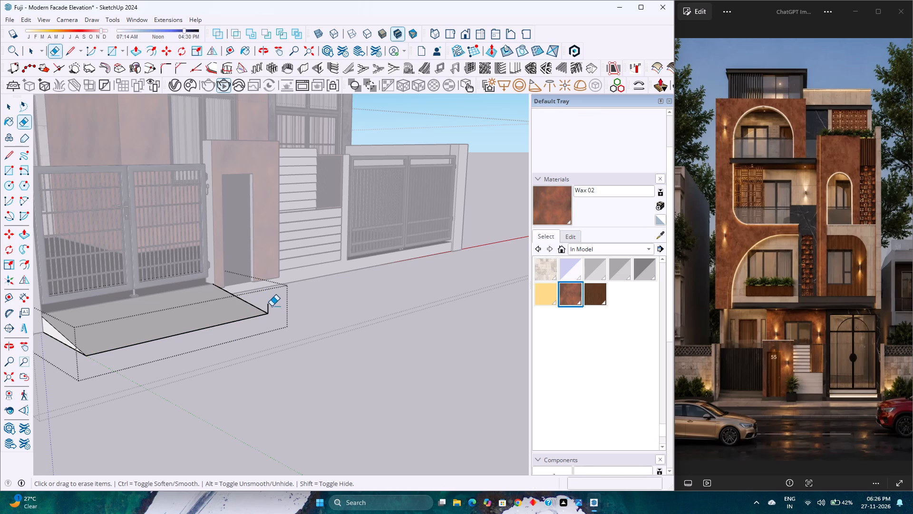
left_click_drag(272, 306, 267, 303)
Draw a line from the ramp's sloped side edge to its upper corner at the entry pillar, closing the triangular side opening.
scroll(279, 306, "down", 1)
middle_click_drag(279, 306, 0, 329)
middle_click(0, 329)
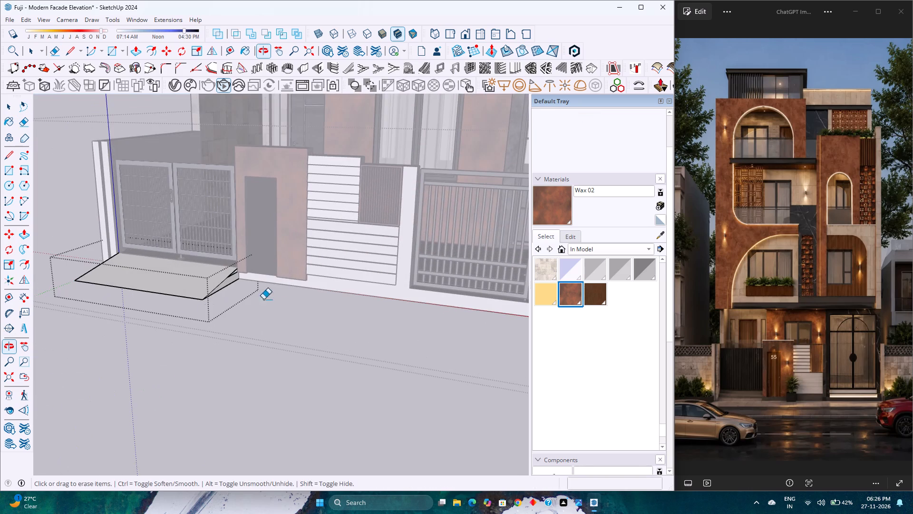
scroll(238, 272, "up", 16)
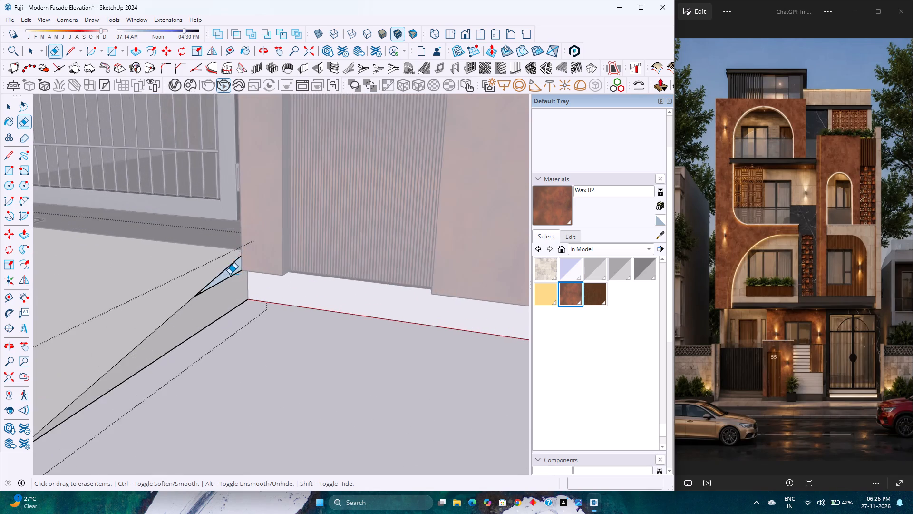
scroll(230, 274, "up", 5)
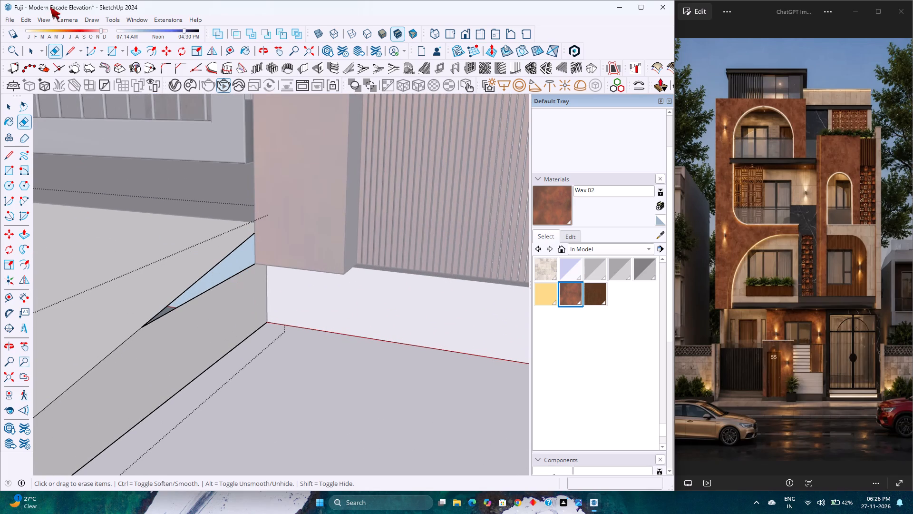
left_click(74, 52)
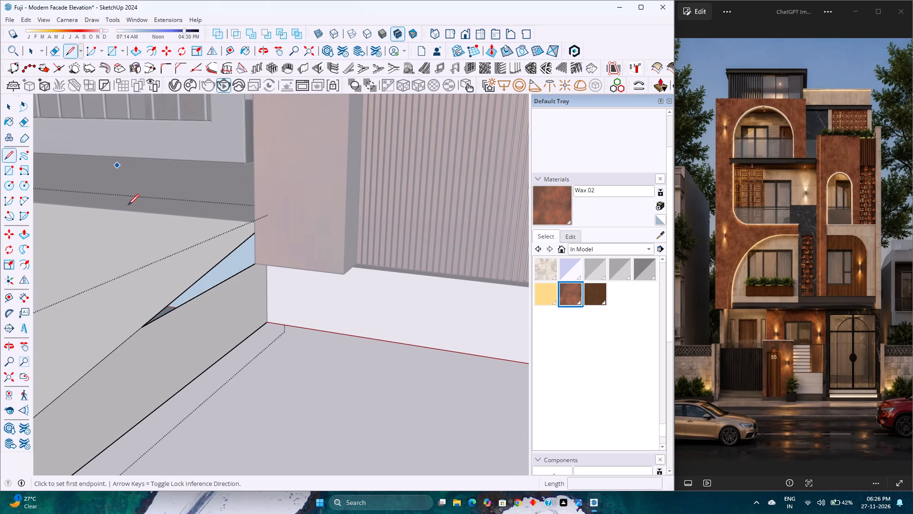
left_click(138, 326)
scroll(163, 292, "up", 3)
middle_click_drag(164, 291, 181, 302)
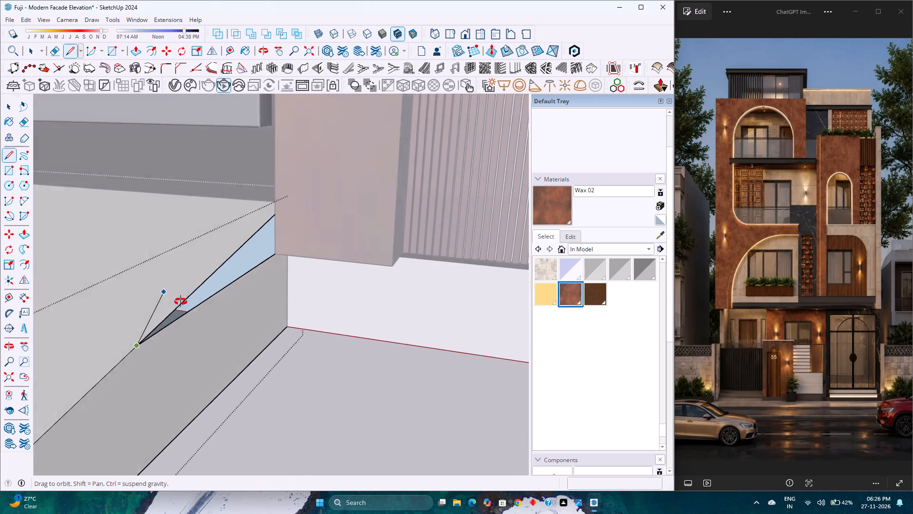
middle_click_drag(181, 302, 256, 335)
middle_click(256, 335)
scroll(224, 171, "up", 2)
middle_click_drag(213, 172, 317, 192)
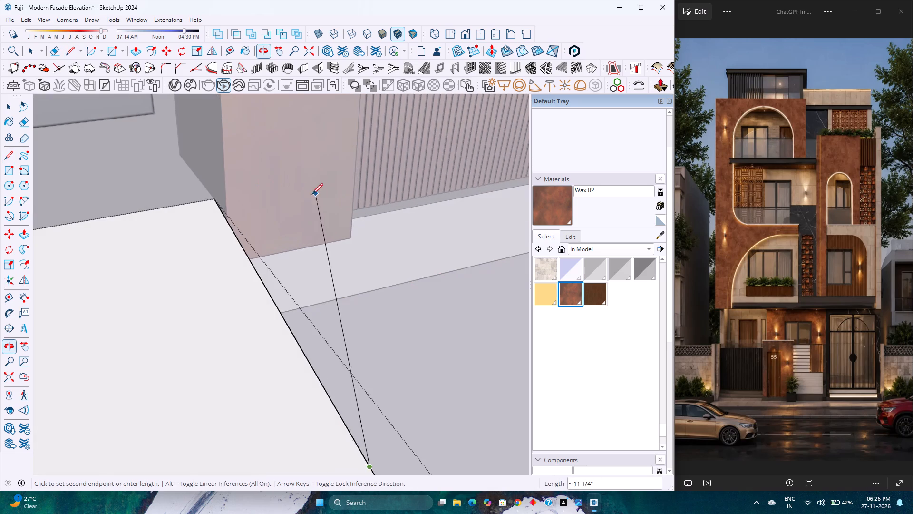
left_click(215, 196)
middle_click_drag(227, 231, 115, 189)
middle_click(115, 189)
middle_click(108, 188)
Erase the leftover edge across the ramp's side face near the entry pillar and close the ramp group.
scroll(108, 188, "down", 6)
middle_click_drag(170, 255, 47, 238)
middle_click(47, 238)
key("e")
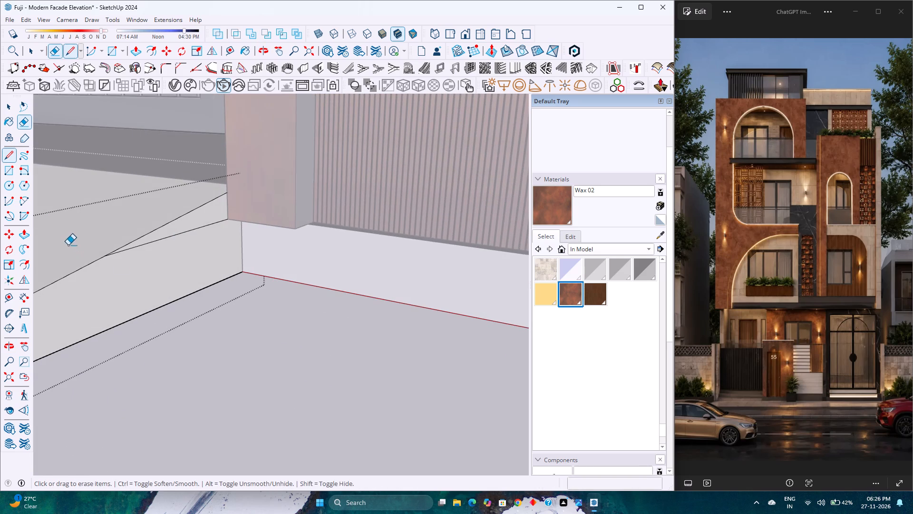
left_click(175, 235)
scroll(178, 257, "down", 7)
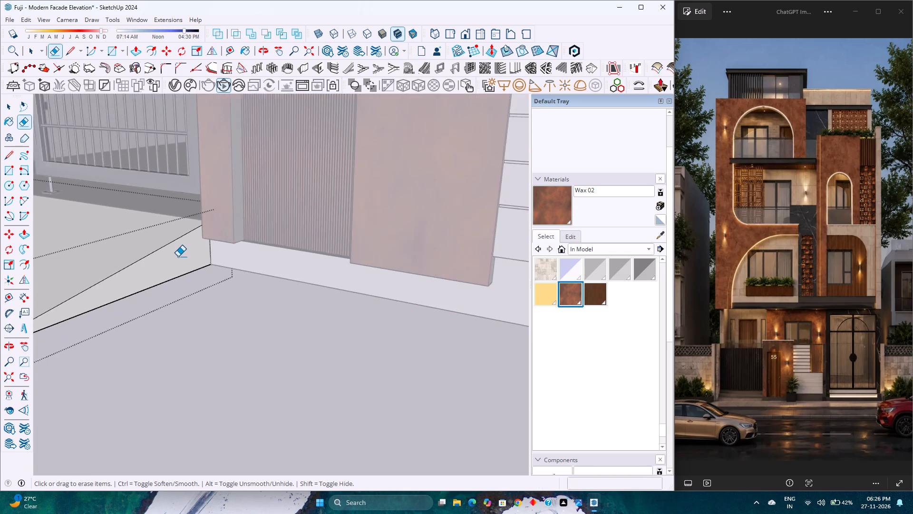
scroll(178, 257, "down", 5)
middle_click_drag(174, 262, 262, 244)
middle_click(263, 244)
scroll(266, 244, "down", 11)
middle_click_drag(139, 257, 143, 256)
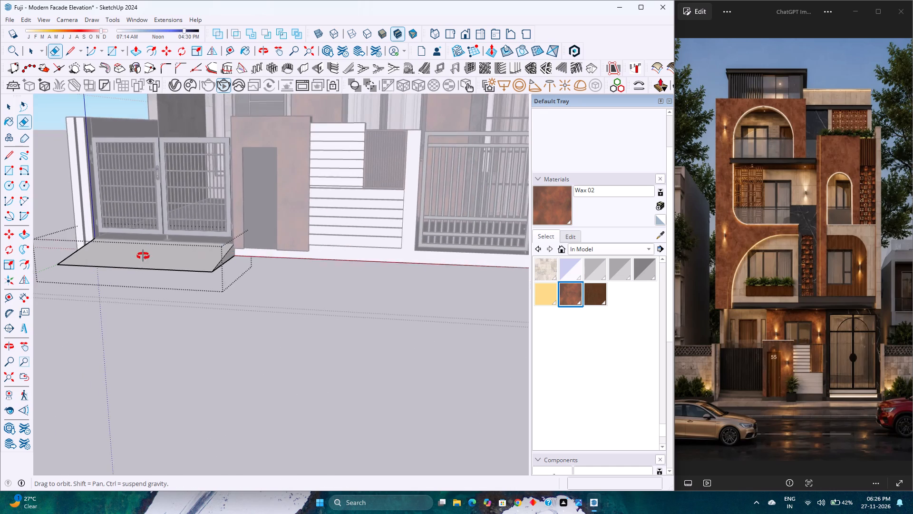
middle_click_drag(143, 256, 449, 238)
middle_click(449, 238)
scroll(72, 311, "down", 4)
key("space")
left_click(218, 343)
Compare the boundary wall, gates and ramp at the front with the entrance area in the reference render.
scroll(218, 343, "down", 2)
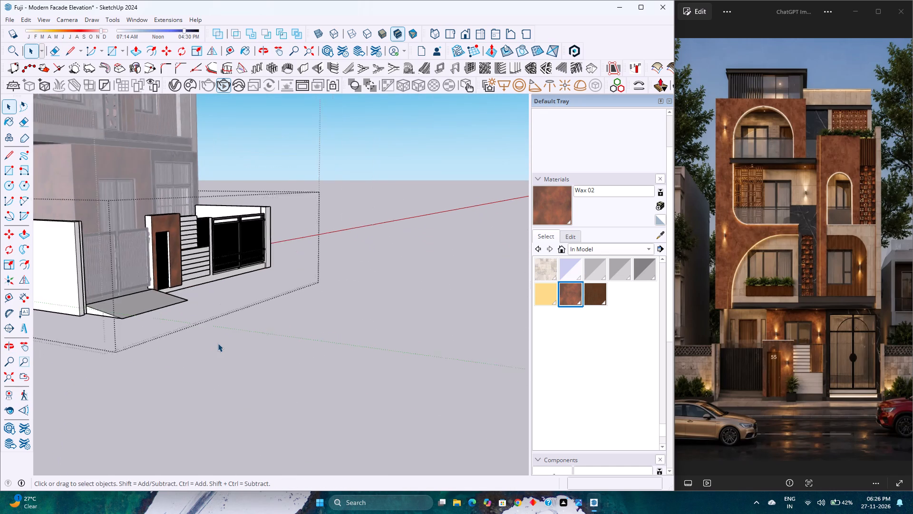
scroll(218, 343, "down", 9)
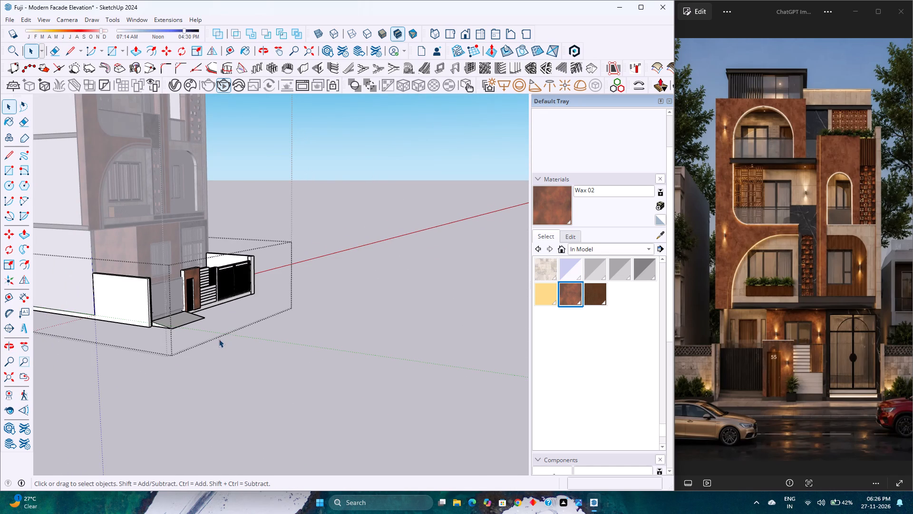
scroll(699, 372, "down", 4)
scroll(793, 360, "down", 3)
scroll(793, 360, "up", 4)
scroll(793, 360, "down", 3)
scroll(793, 360, "up", 3)
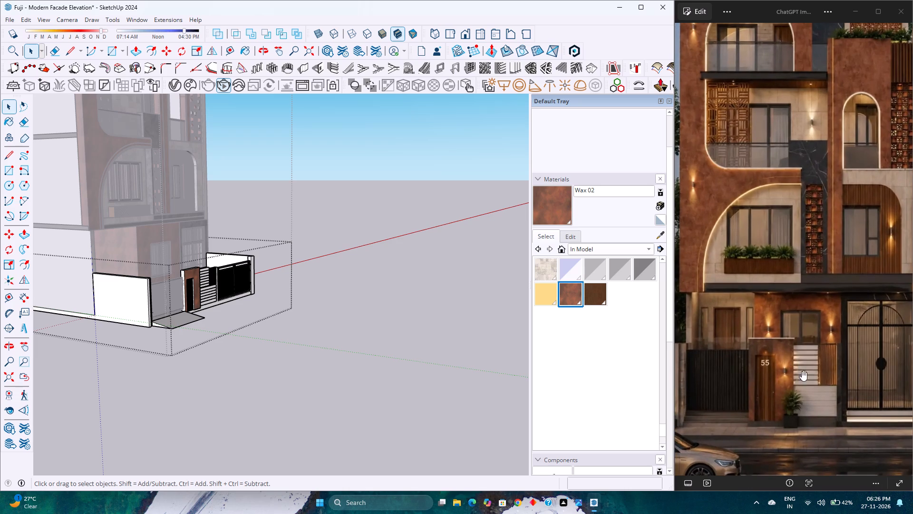
scroll(815, 428, "up", 14)
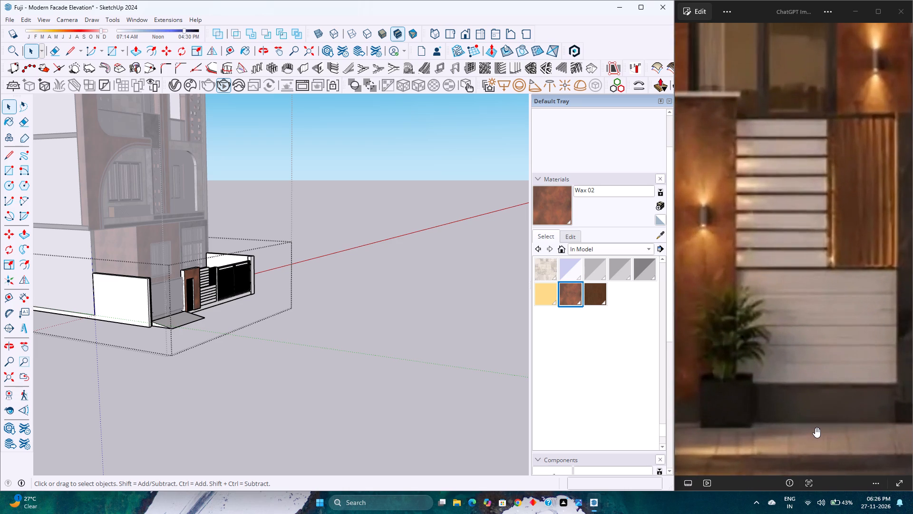
scroll(815, 427, "down", 18)
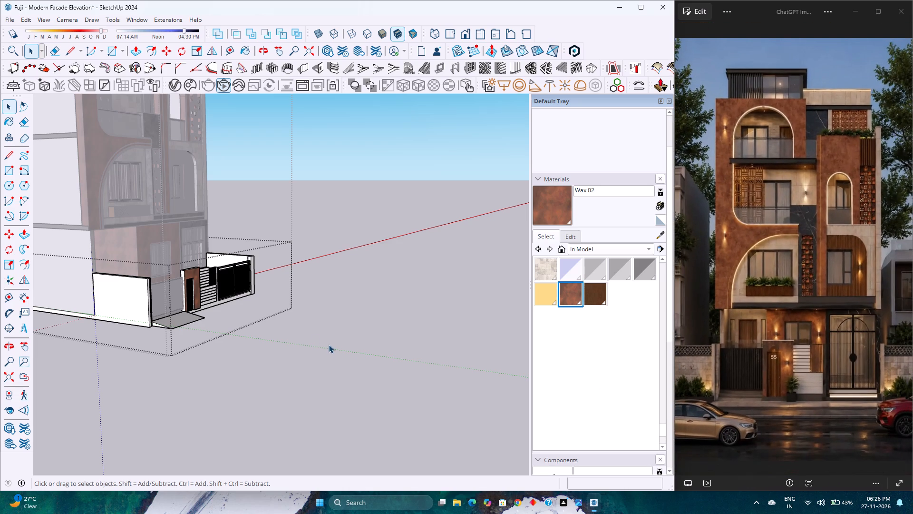
middle_click_drag(311, 336, 123, 235)
middle_click(123, 235)
scroll(276, 329, "up", 6)
middle_click_drag(275, 324, 231, 407)
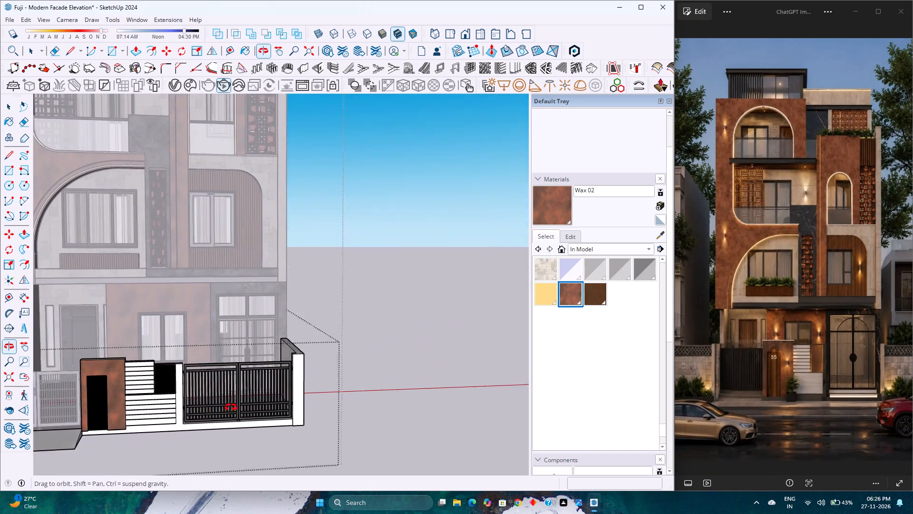
middle_click_drag(231, 407, 230, 408)
scroll(229, 408, "down", 7)
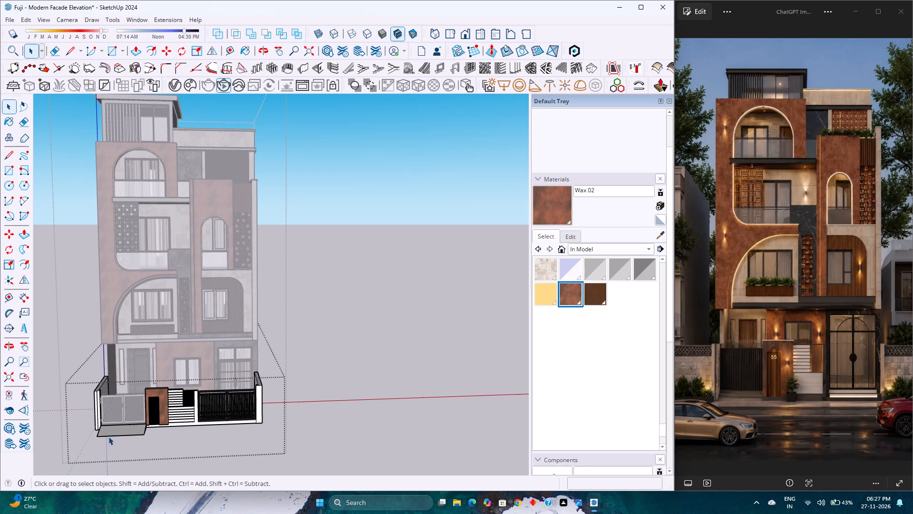
Outside the boundary wall group, draw a rectangle about 23' 2" by 48' 3" covering the underside of the plot base.
left_click(294, 345)
scroll(287, 351, "down", 1)
middle_click_drag(263, 374, 311, 167)
middle_click(311, 167)
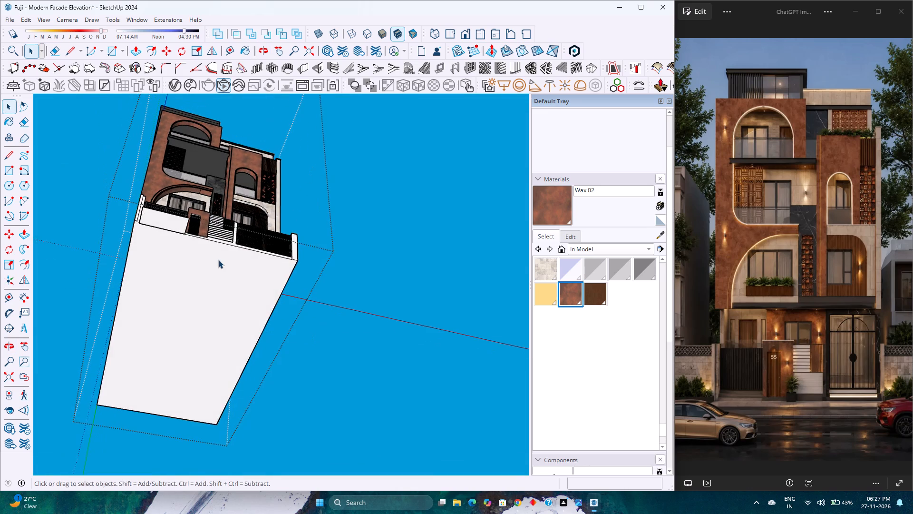
scroll(218, 260, "up", 3)
scroll(218, 260, "down", 2)
scroll(218, 260, "up", 1)
scroll(218, 260, "down", 2)
scroll(218, 260, "up", 3)
scroll(218, 260, "down", 3)
scroll(218, 260, "up", 1)
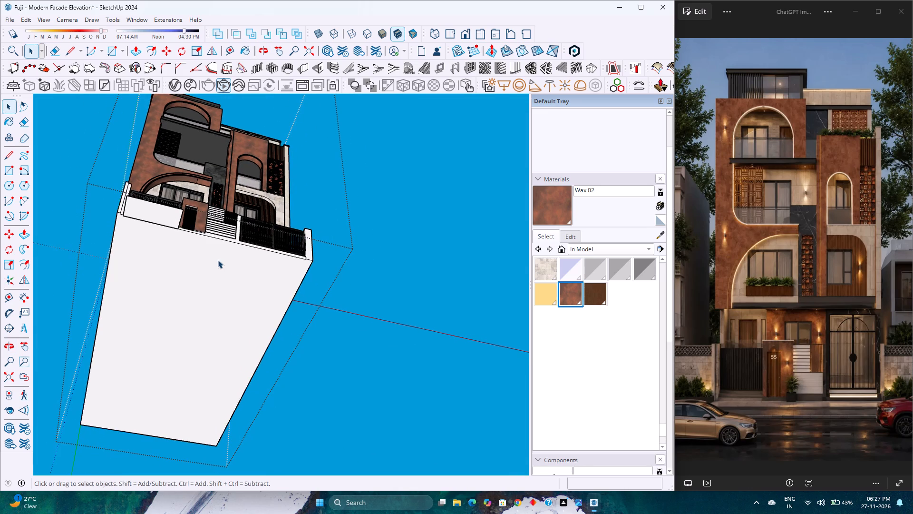
left_click(195, 284)
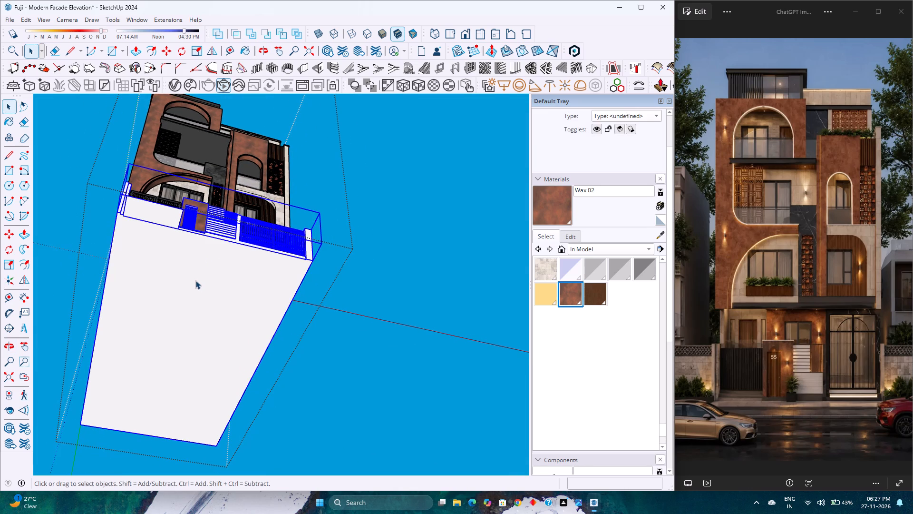
left_click(106, 50)
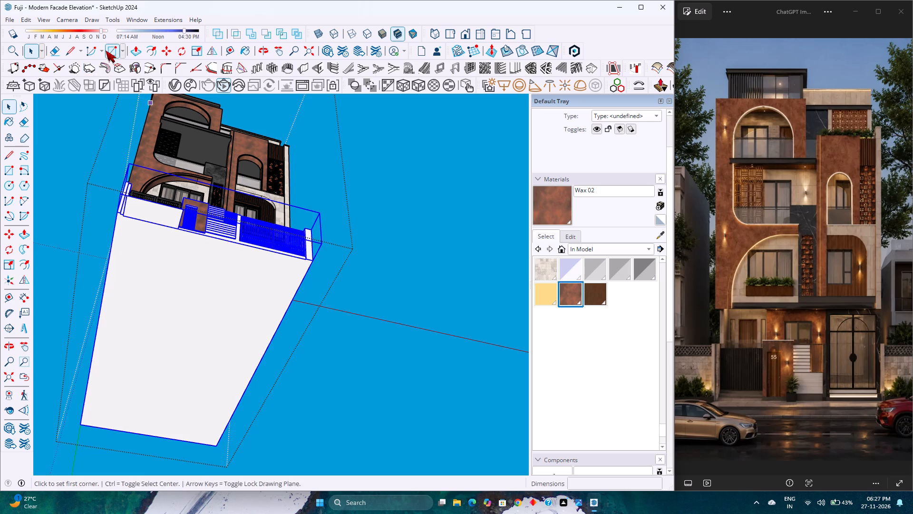
left_click(116, 210)
left_click(214, 449)
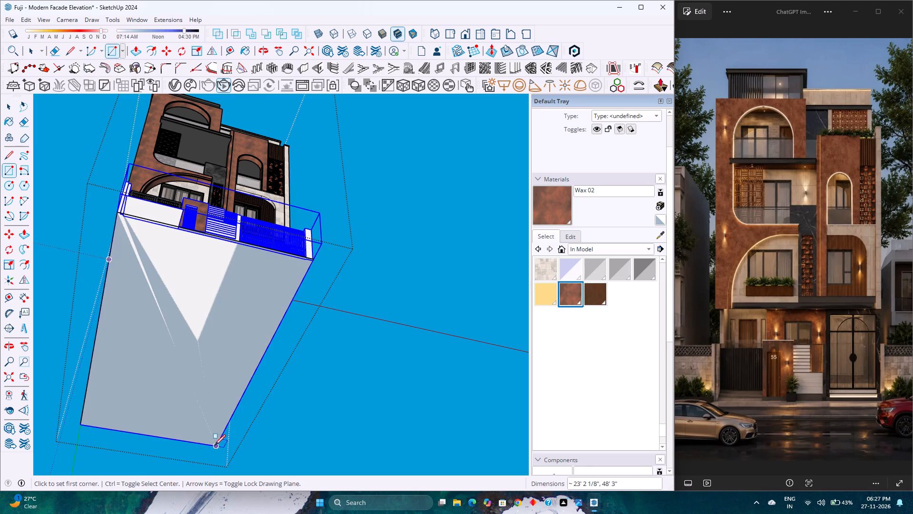
Group the new underside rectangle together with its bounding edges.
key("space")
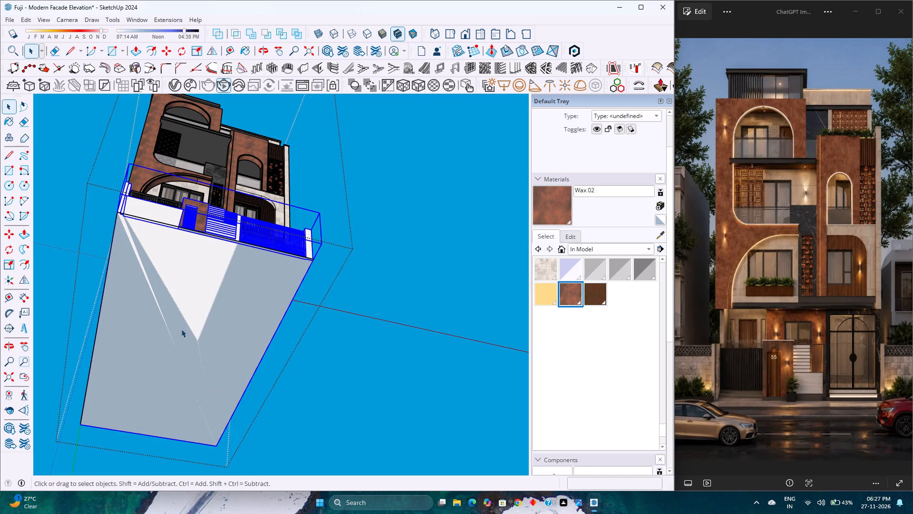
double_click(181, 328)
right_click(182, 328)
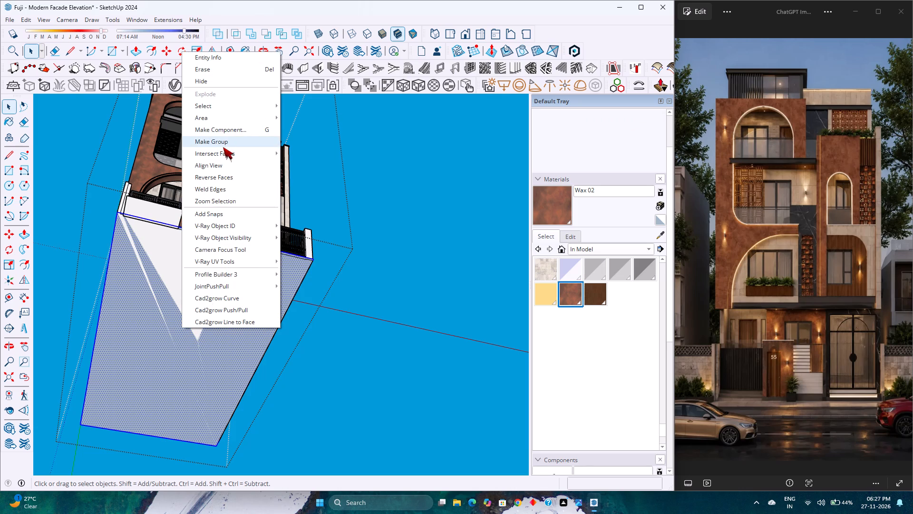
left_click(223, 146)
Inside the new group, extrude the rectangle downward with Push/Pull to a final thickness of 4".
double_click(196, 268)
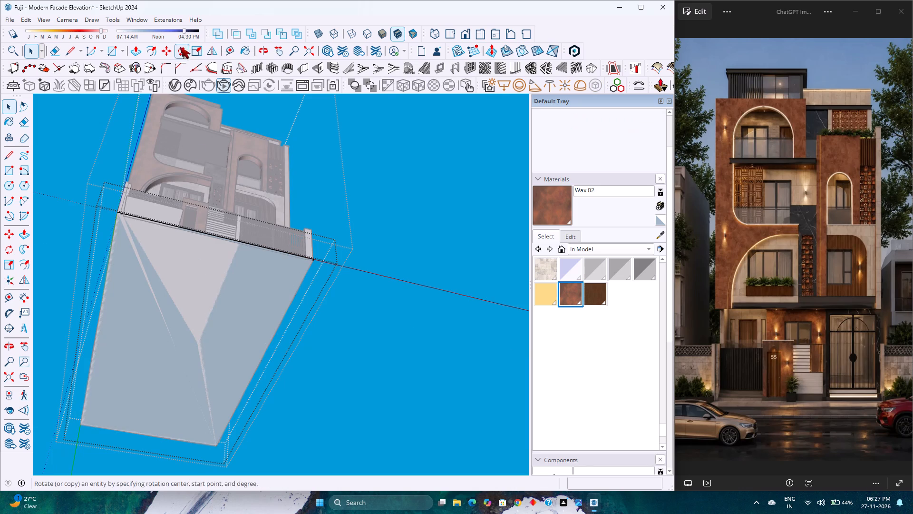
left_click(140, 49)
left_click(154, 260)
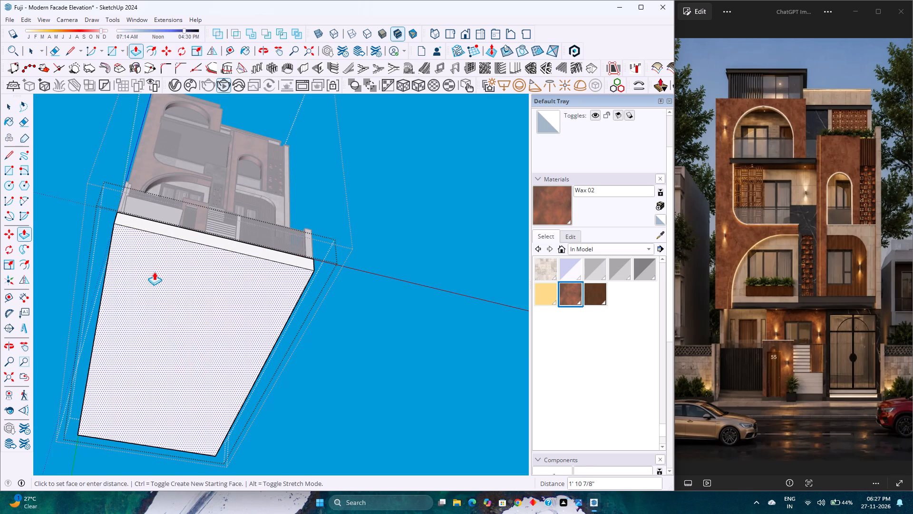
key("6")
key("Return")
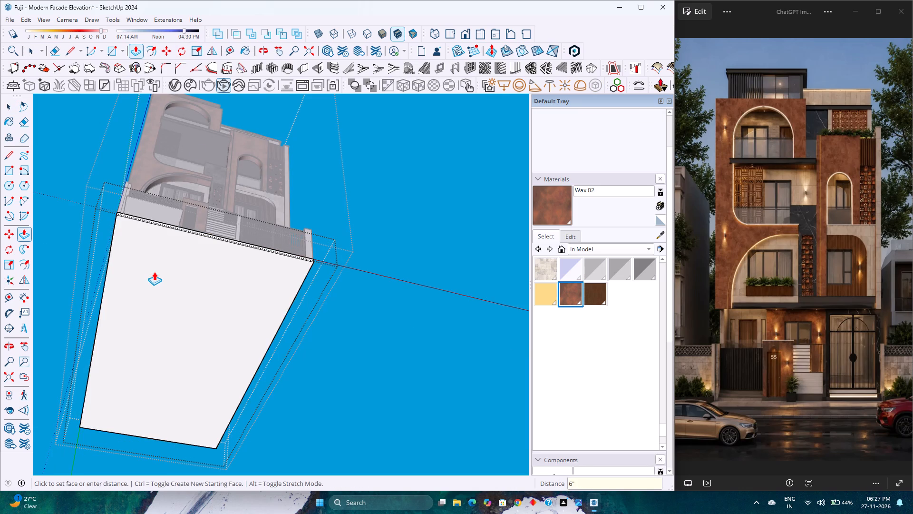
key("4")
key("Return")
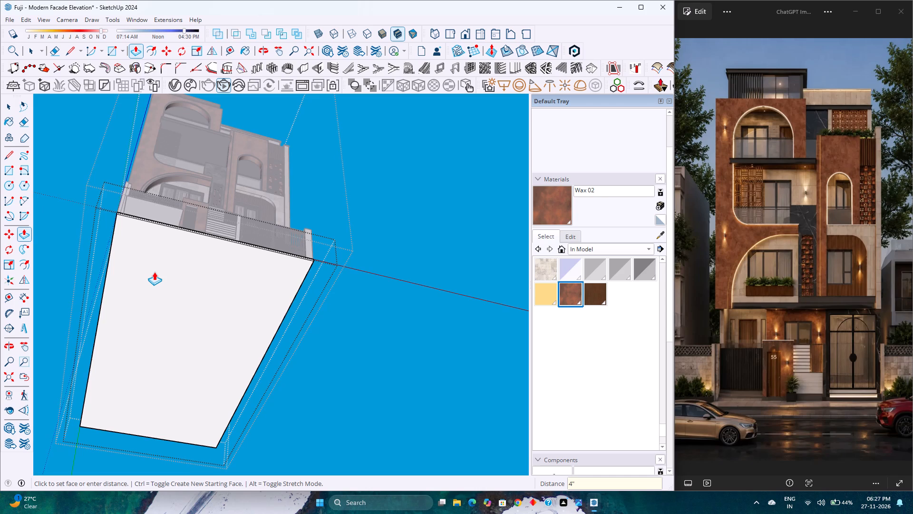
Extrude the slab's front face outward past the gates to a final distance of 7' and close the group.
scroll(188, 138, "down", 3)
middle_click_drag(188, 140, 149, 415)
middle_click(149, 415)
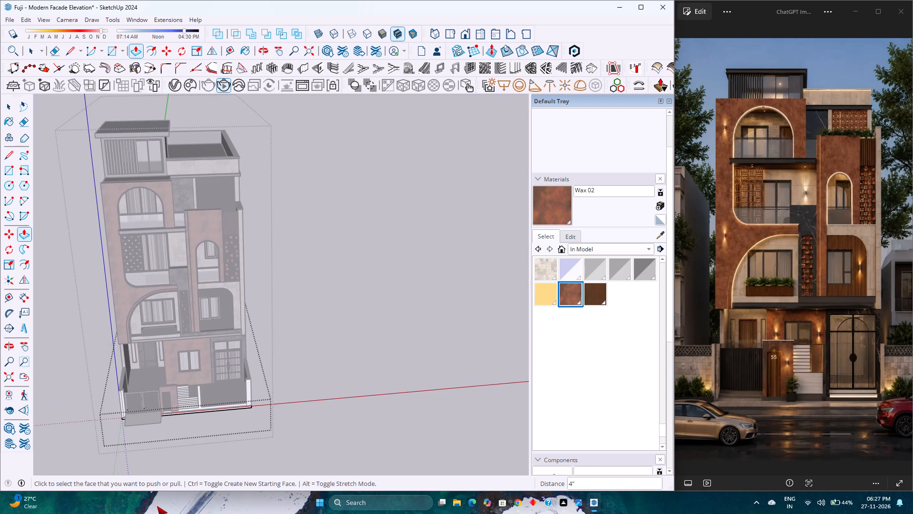
scroll(159, 512, "up", 9)
scroll(212, 410, "up", 6)
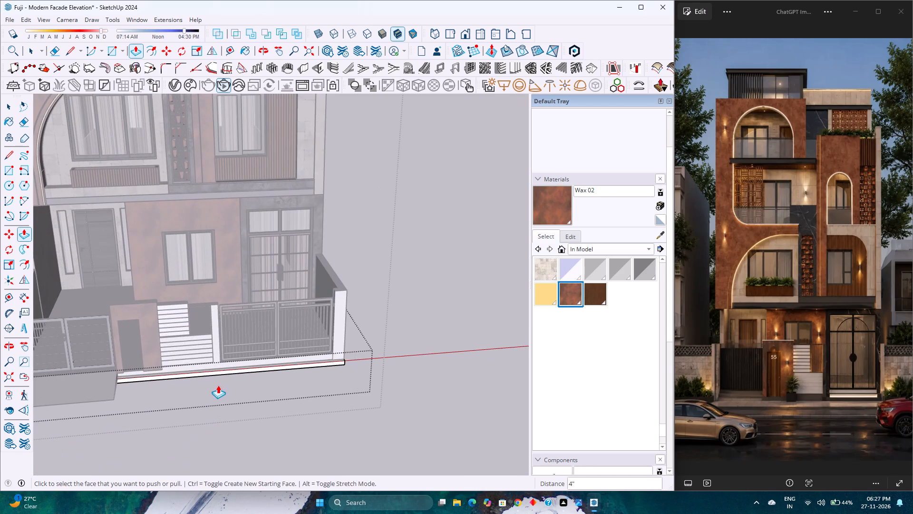
left_click(222, 372)
scroll(193, 410, "down", 3)
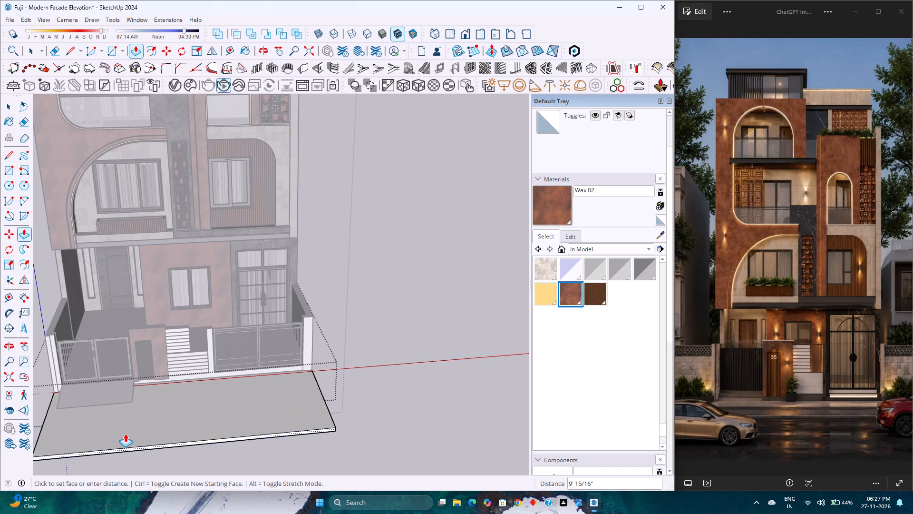
type("6'")
key("Return")
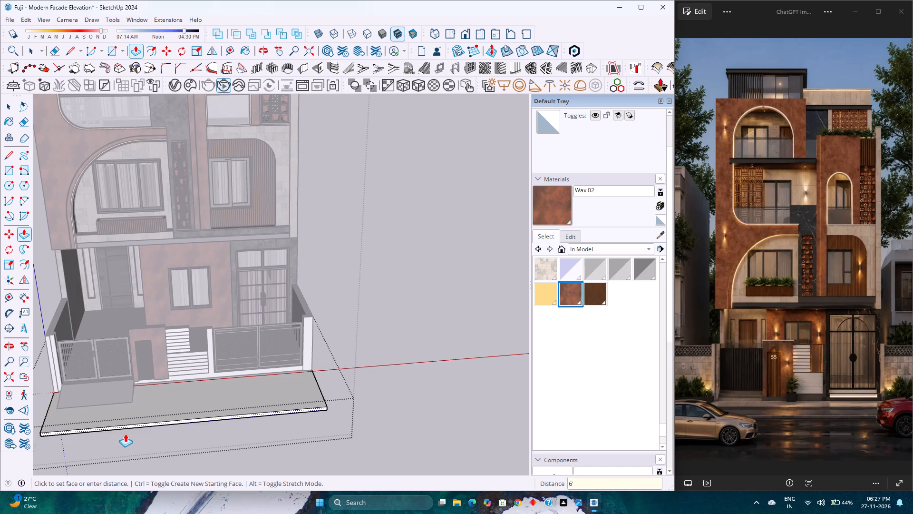
type("7'")
key("Return")
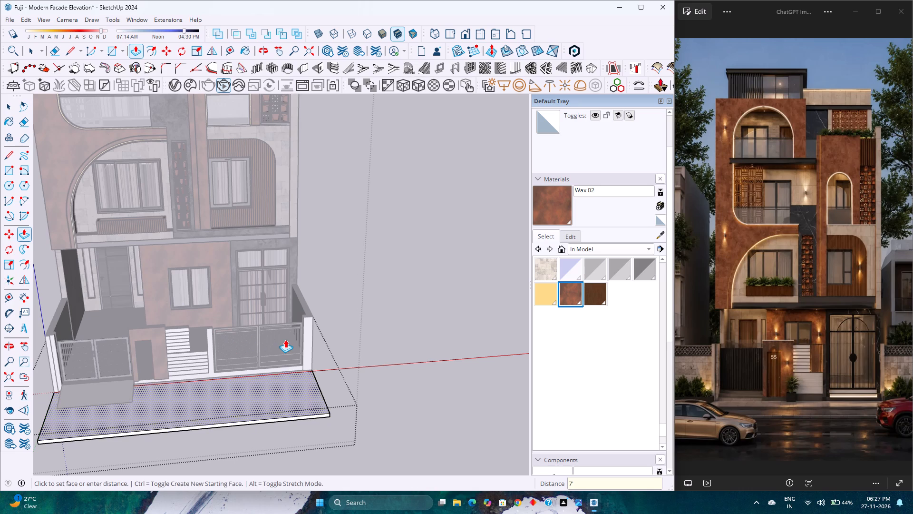
key("space")
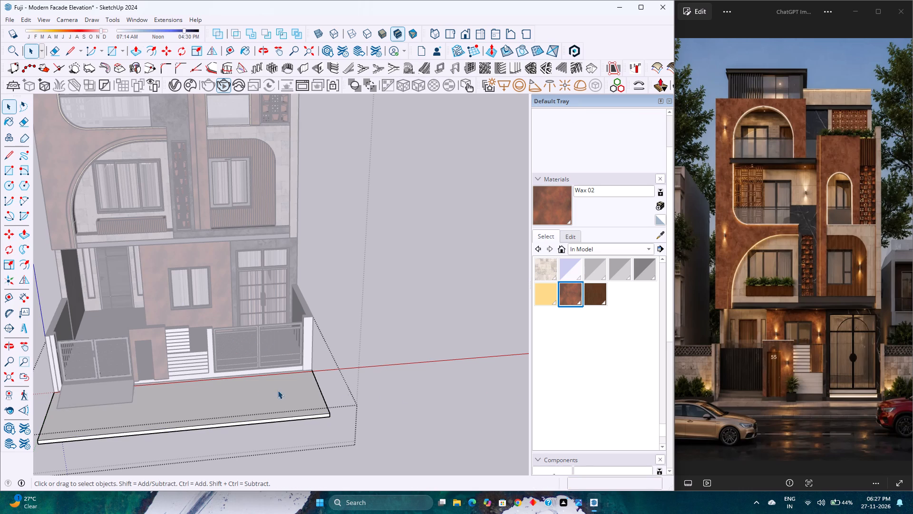
left_click(435, 390)
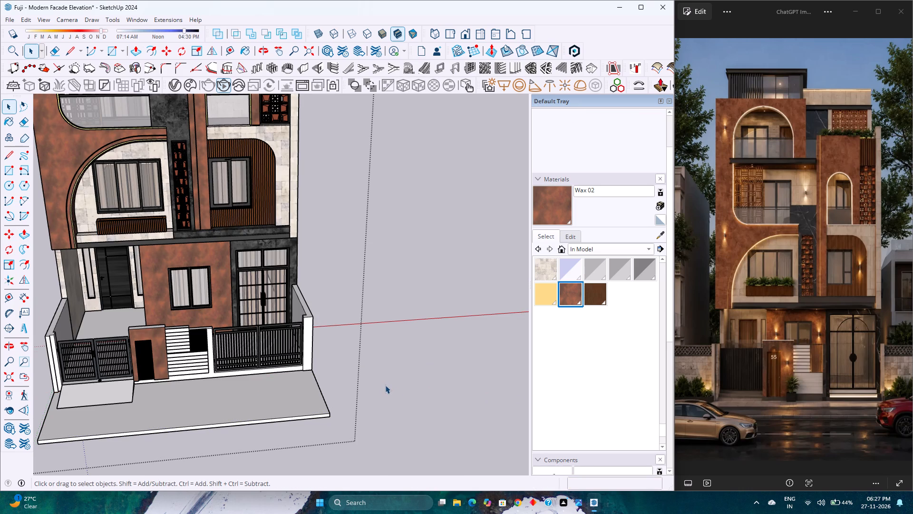
Save the facade model.
scroll(385, 385, "down", 1)
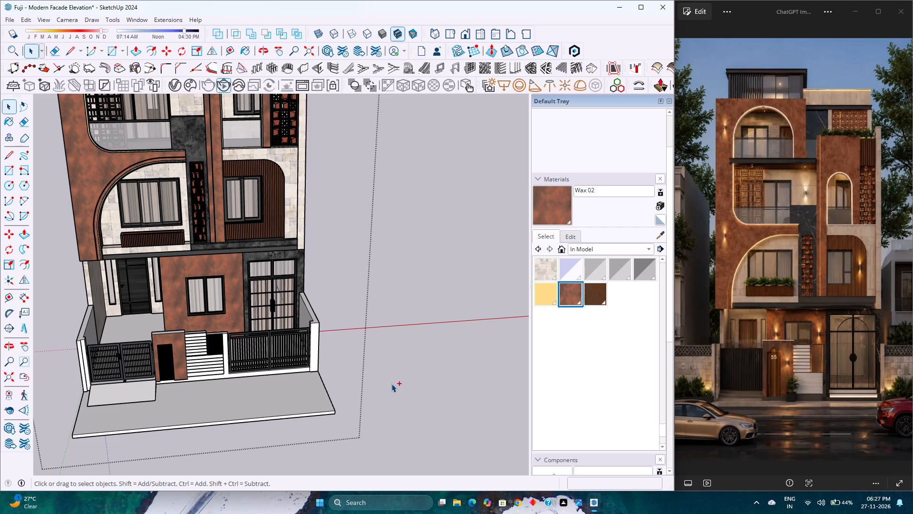
key("ctrl+s")
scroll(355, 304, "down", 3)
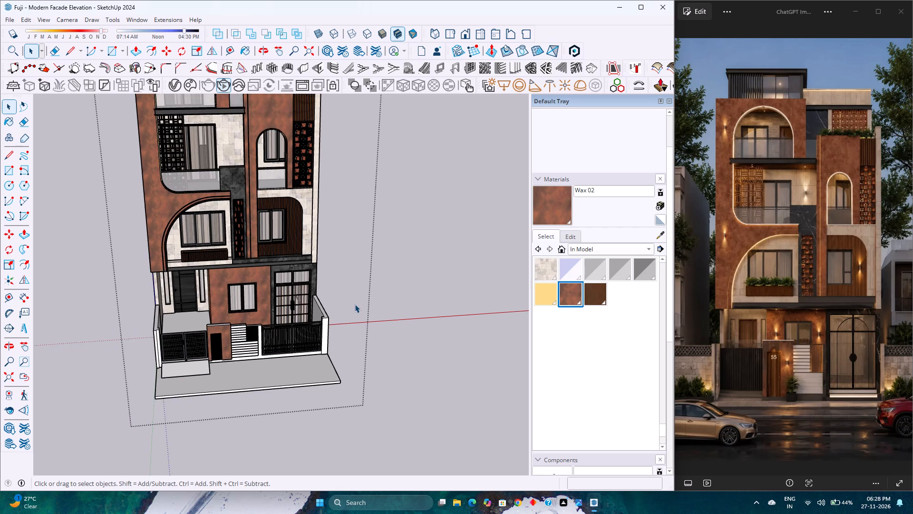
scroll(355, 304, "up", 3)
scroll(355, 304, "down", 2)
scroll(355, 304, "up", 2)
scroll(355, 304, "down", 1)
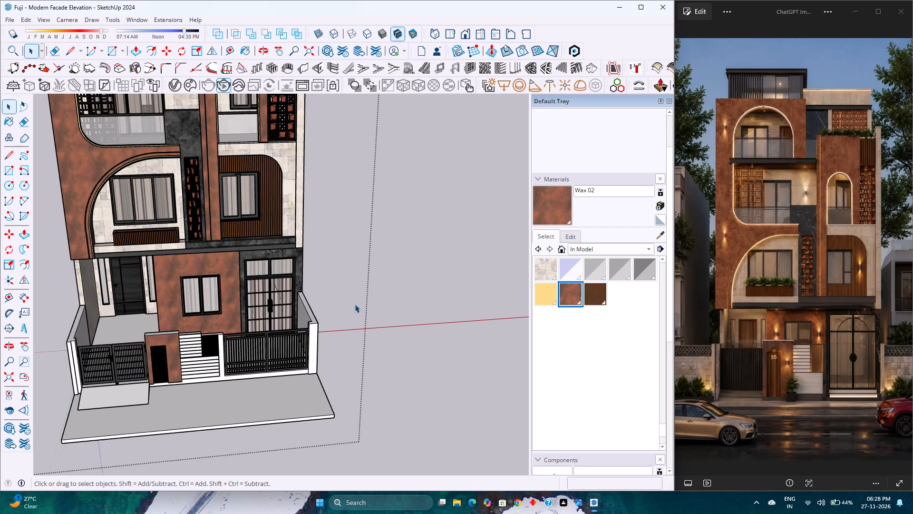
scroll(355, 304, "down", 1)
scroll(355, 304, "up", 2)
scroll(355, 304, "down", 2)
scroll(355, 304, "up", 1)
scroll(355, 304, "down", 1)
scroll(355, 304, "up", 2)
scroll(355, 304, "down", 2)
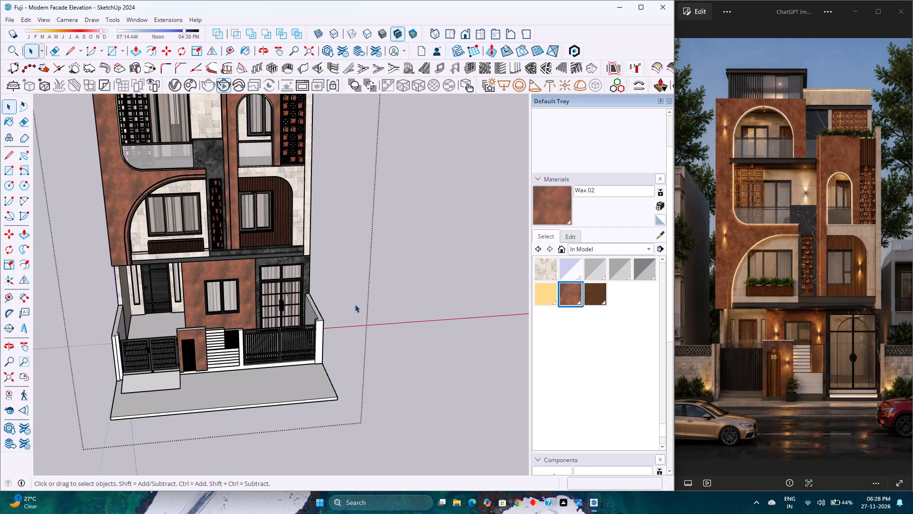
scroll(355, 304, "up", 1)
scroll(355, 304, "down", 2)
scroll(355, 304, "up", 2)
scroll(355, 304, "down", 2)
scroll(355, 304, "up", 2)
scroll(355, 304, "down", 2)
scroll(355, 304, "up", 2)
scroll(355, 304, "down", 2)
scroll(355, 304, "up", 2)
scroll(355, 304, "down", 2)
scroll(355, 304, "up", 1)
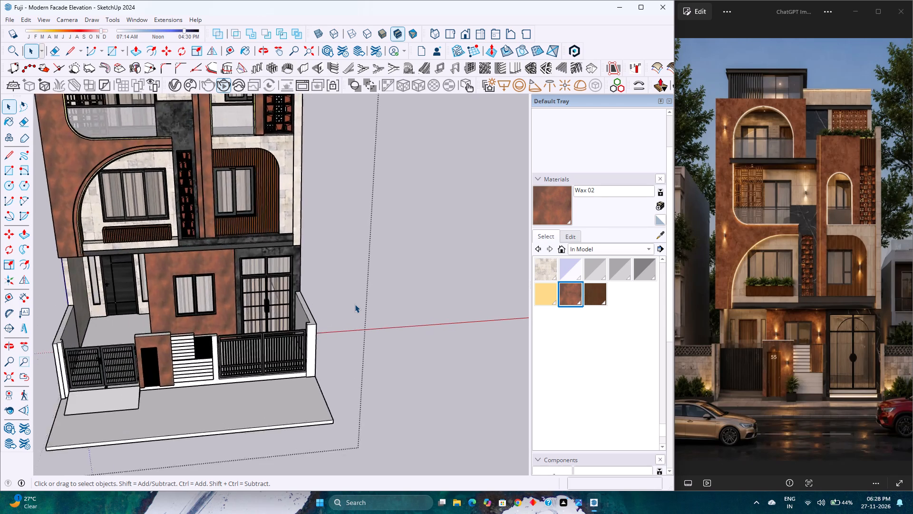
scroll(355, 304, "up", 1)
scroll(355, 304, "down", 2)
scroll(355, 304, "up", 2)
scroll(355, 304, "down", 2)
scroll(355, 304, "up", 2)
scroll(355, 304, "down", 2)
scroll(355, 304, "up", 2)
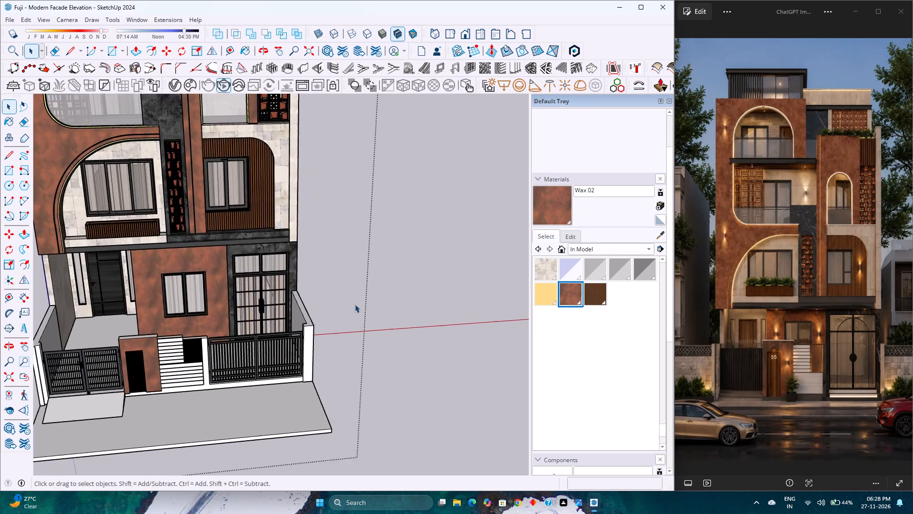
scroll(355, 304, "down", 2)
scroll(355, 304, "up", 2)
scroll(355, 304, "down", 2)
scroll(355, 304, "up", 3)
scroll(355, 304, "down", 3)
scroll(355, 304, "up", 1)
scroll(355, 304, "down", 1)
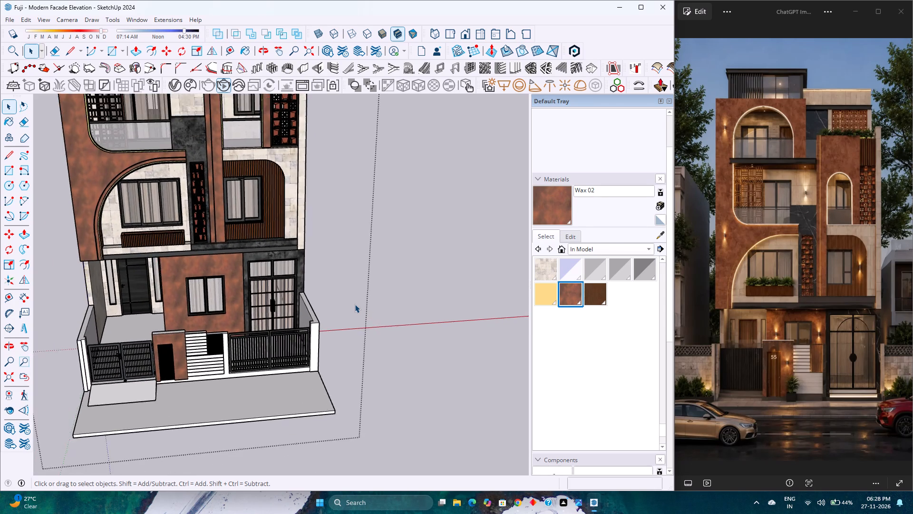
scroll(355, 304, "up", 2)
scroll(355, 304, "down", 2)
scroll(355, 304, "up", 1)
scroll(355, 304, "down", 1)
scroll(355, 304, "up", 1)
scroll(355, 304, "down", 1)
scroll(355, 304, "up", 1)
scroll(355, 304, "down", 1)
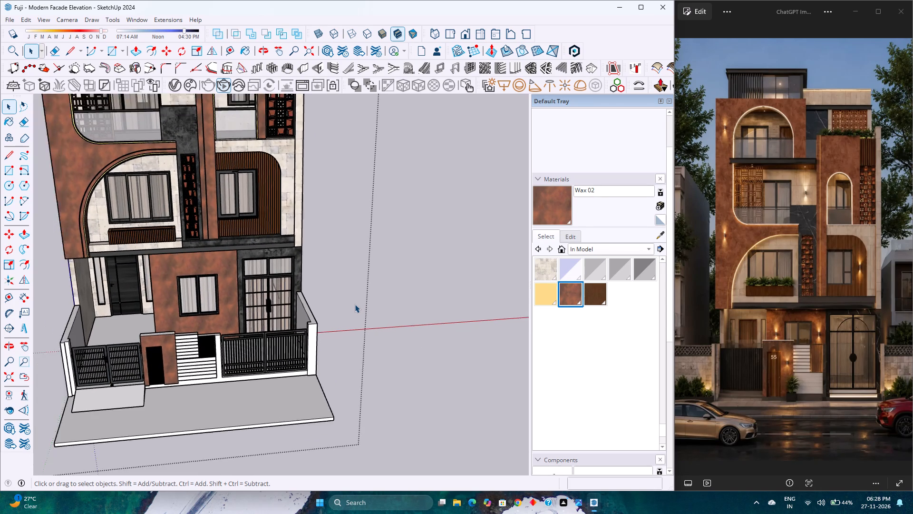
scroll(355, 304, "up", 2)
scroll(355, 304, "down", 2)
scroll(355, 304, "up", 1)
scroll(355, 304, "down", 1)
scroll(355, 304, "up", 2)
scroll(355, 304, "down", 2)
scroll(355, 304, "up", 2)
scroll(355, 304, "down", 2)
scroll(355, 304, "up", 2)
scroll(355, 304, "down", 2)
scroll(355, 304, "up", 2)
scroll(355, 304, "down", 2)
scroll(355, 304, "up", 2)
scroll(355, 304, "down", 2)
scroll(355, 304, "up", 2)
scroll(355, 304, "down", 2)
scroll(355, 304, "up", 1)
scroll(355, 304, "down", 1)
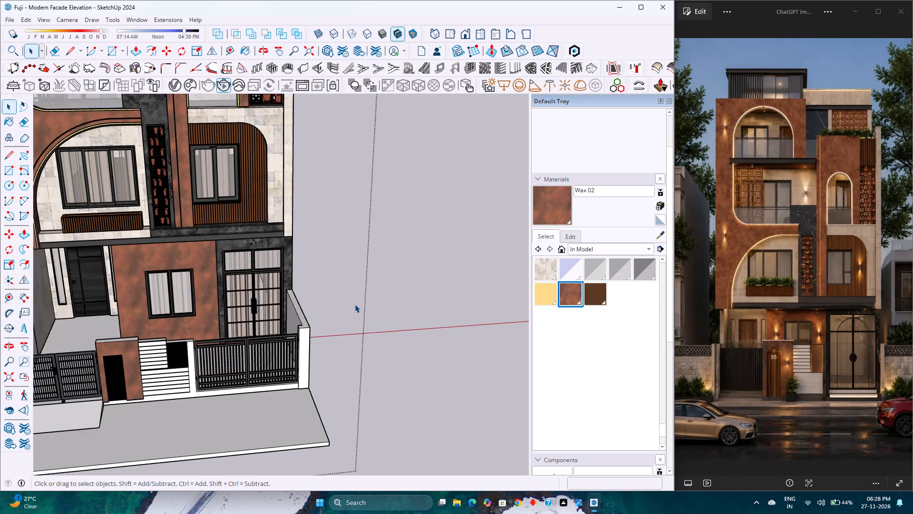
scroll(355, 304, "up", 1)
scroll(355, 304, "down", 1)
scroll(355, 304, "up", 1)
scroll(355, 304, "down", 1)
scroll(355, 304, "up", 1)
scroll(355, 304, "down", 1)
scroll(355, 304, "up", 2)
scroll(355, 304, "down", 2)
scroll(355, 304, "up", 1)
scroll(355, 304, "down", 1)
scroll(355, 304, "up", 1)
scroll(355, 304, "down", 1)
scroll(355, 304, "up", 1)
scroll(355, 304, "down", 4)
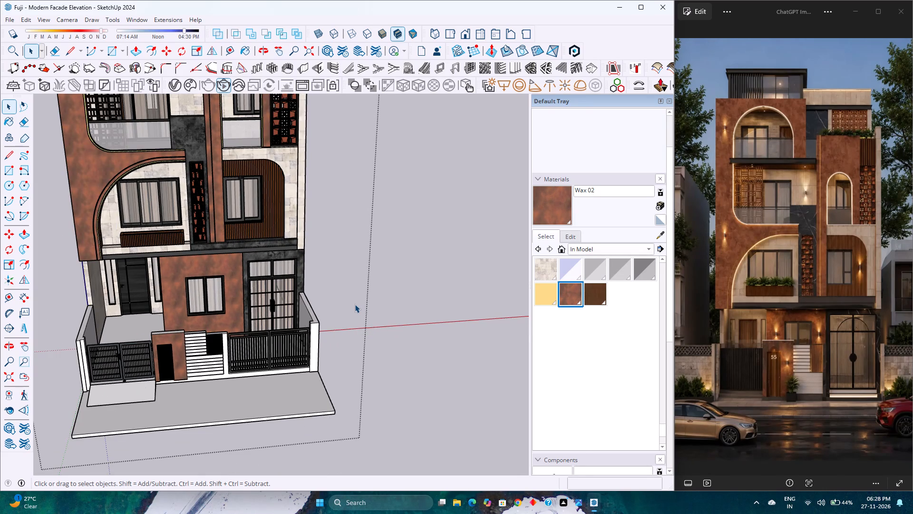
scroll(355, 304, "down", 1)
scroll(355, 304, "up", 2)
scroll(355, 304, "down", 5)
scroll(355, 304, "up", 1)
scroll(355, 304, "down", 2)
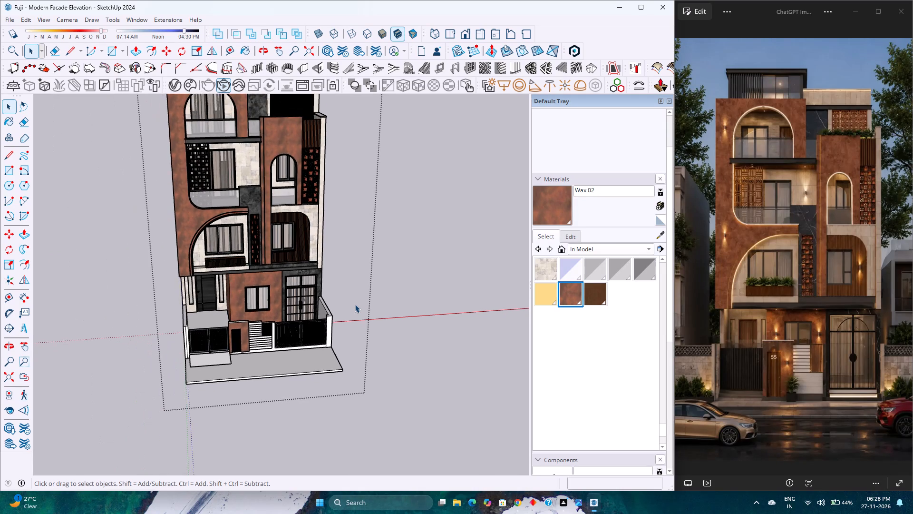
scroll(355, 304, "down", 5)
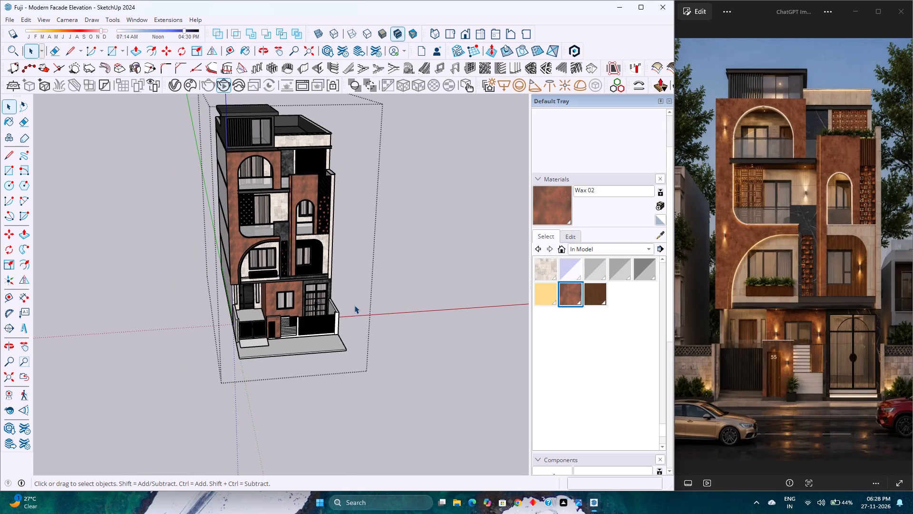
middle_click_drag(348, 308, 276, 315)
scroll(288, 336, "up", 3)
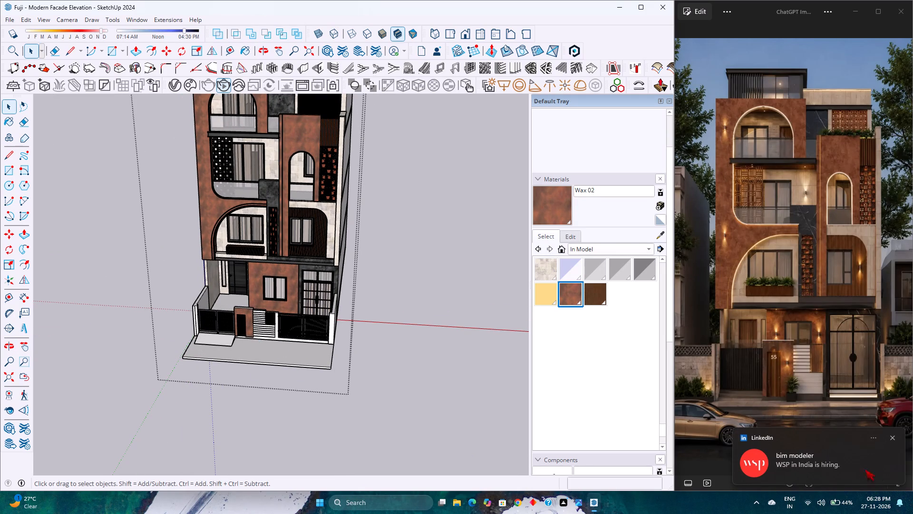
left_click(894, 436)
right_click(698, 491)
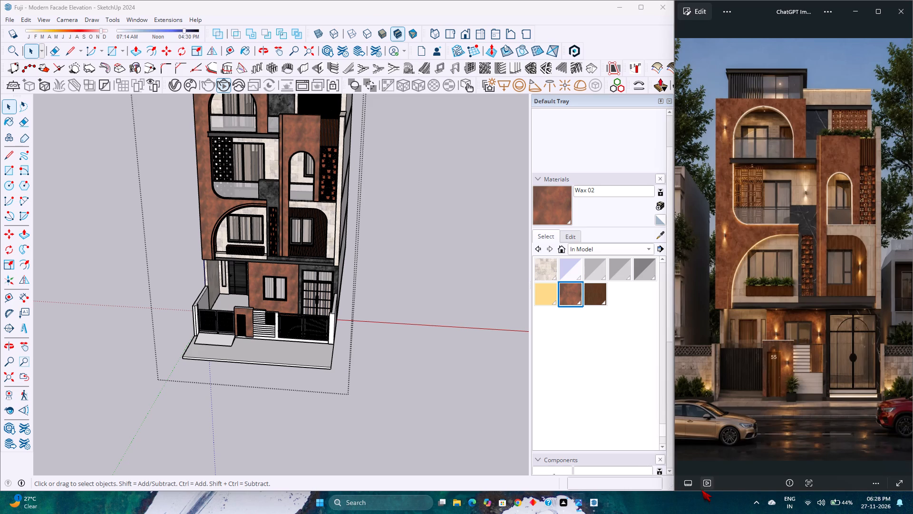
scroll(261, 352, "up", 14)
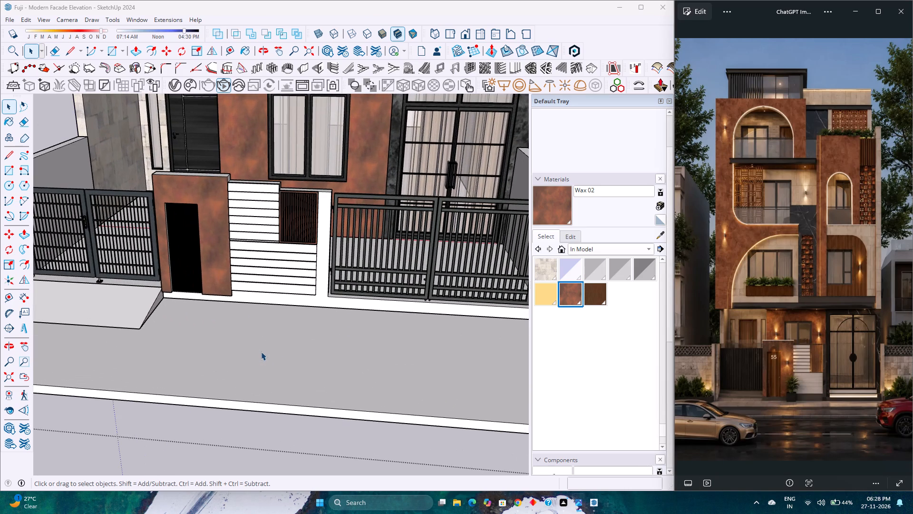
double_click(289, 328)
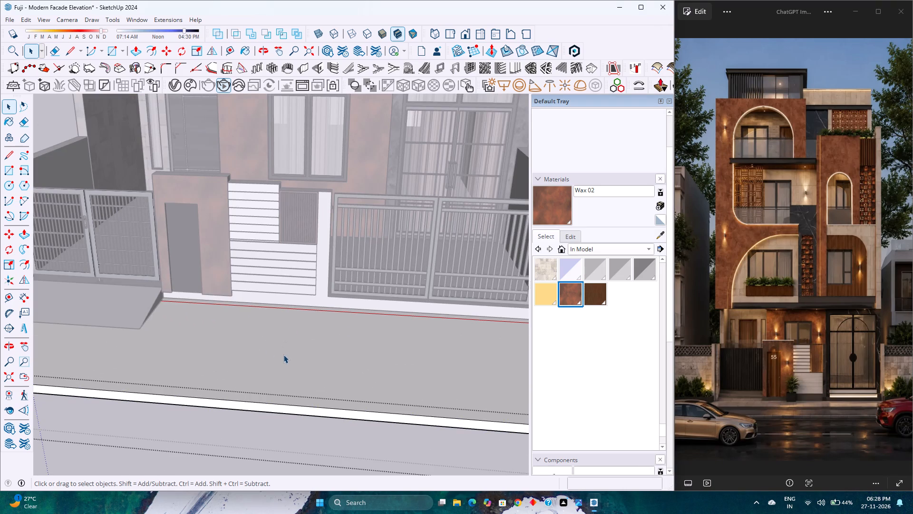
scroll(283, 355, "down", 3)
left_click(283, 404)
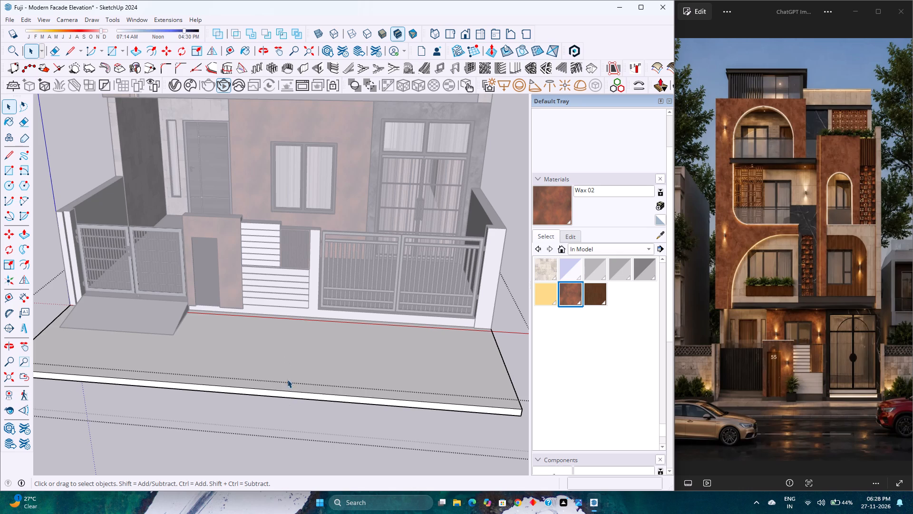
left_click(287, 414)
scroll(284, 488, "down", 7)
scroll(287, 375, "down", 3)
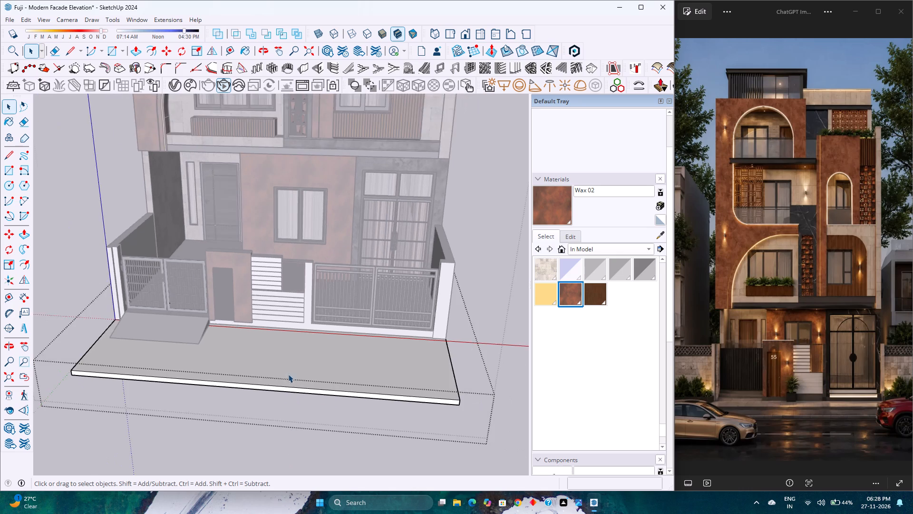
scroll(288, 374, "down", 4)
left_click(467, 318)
Paint the front pavement slab with the Granite Tile material from the Tile collection.
left_click(334, 364)
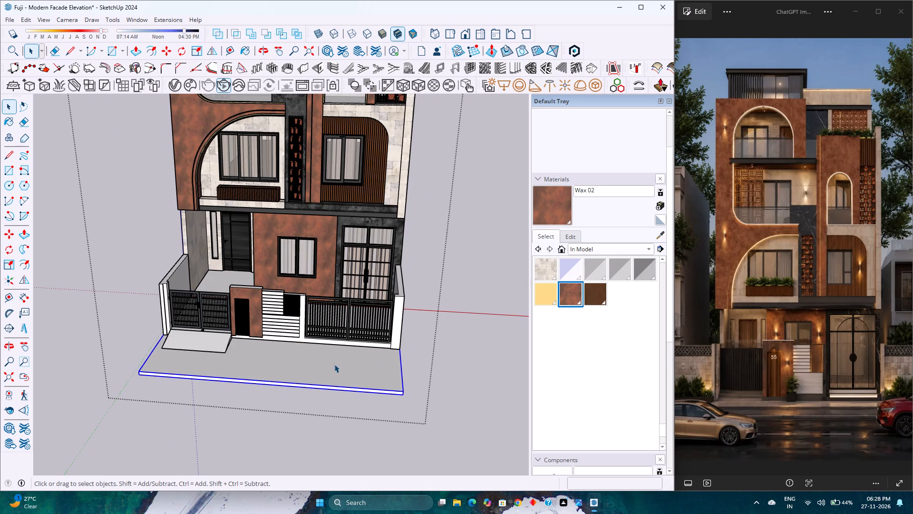
left_click(583, 248)
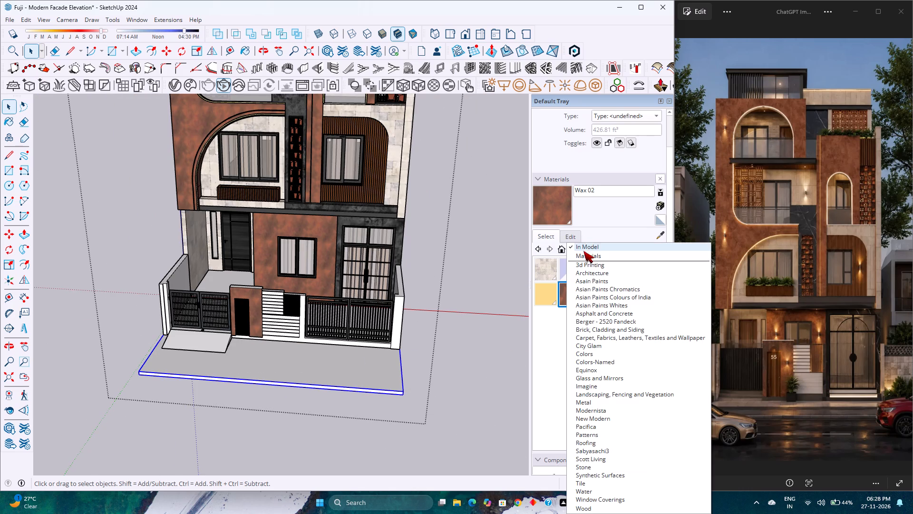
left_click(590, 483)
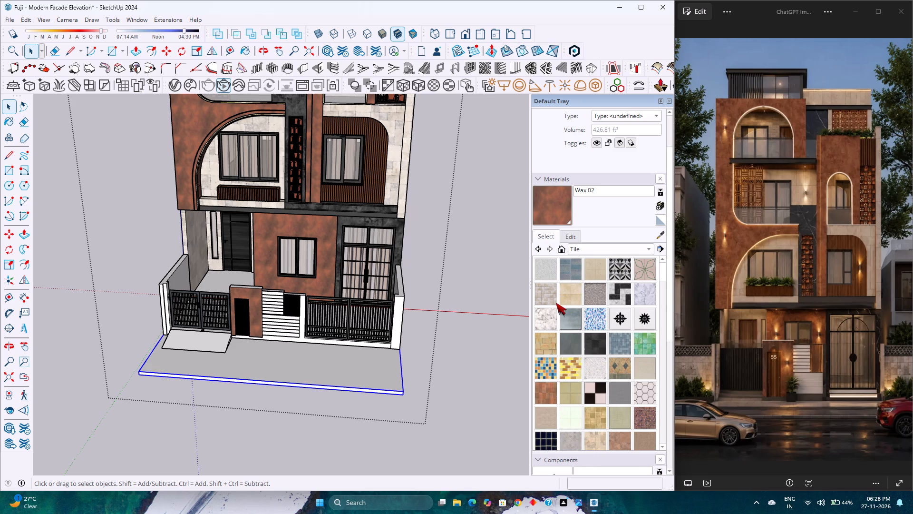
scroll(606, 383, "down", 4)
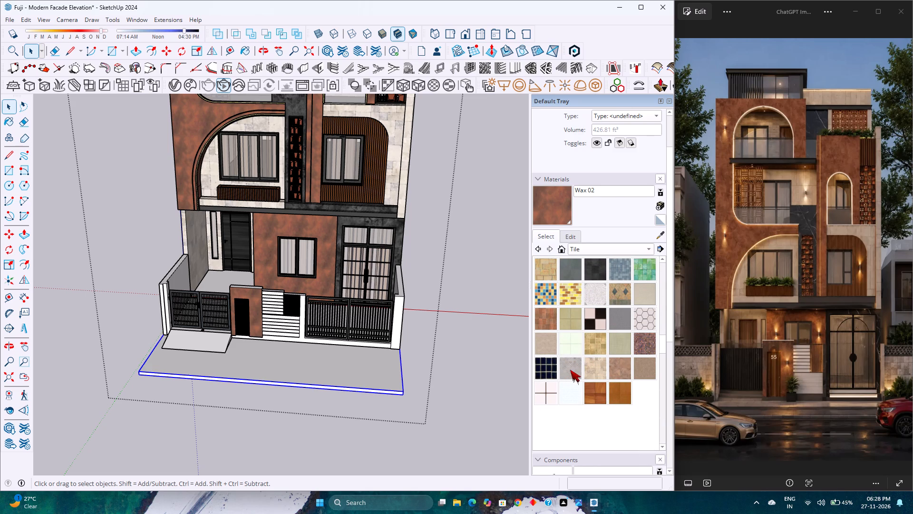
left_click(570, 370)
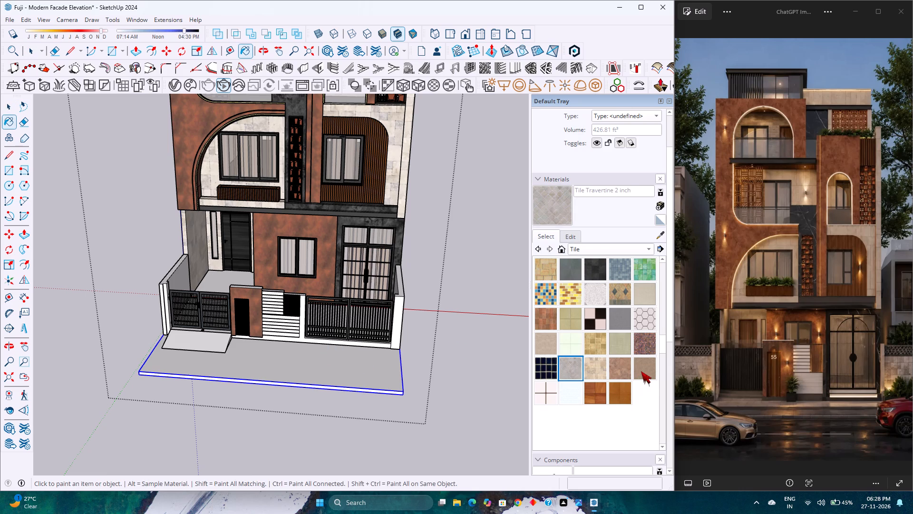
left_click(641, 371)
scroll(585, 358, "up", 6)
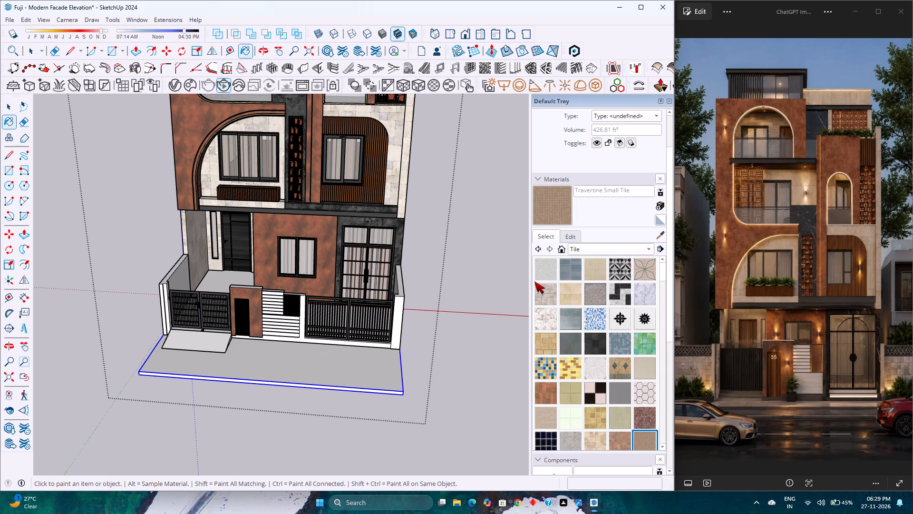
left_click(549, 269)
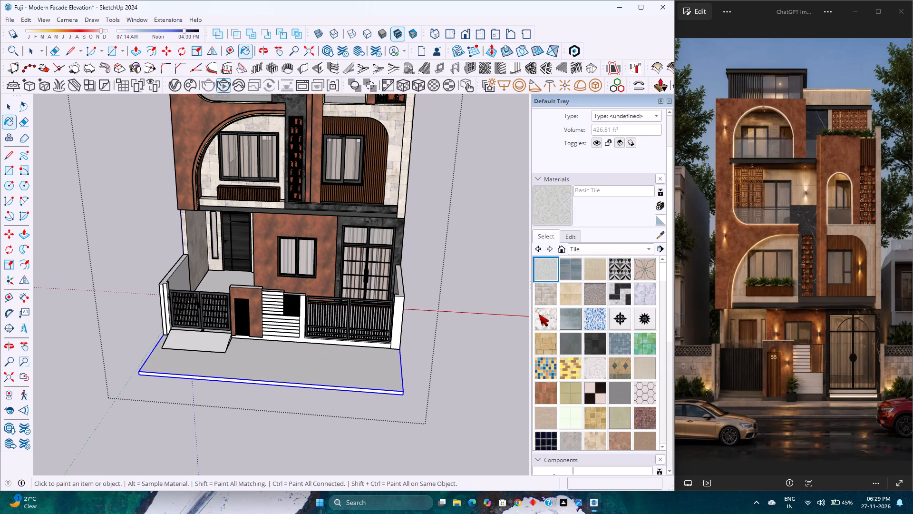
scroll(572, 313, "up", 2)
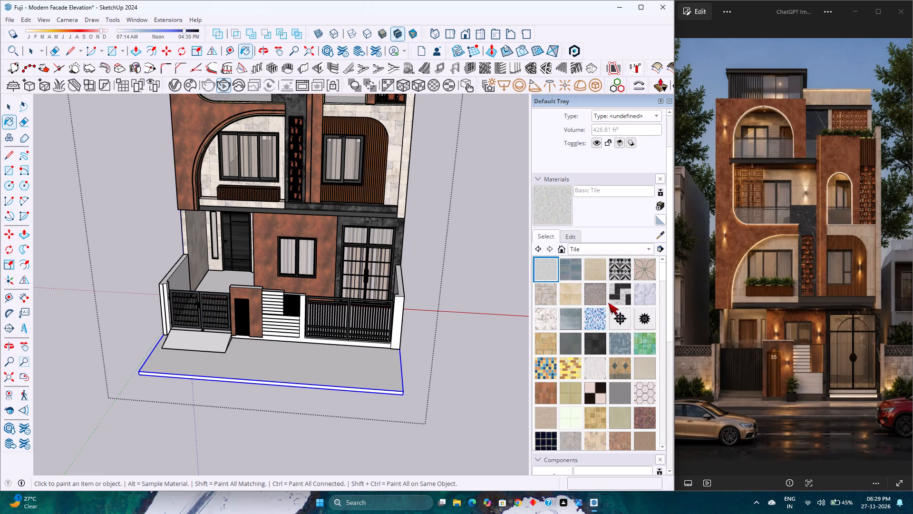
left_click(600, 299)
left_click(311, 352)
scroll(311, 352, "up", 4)
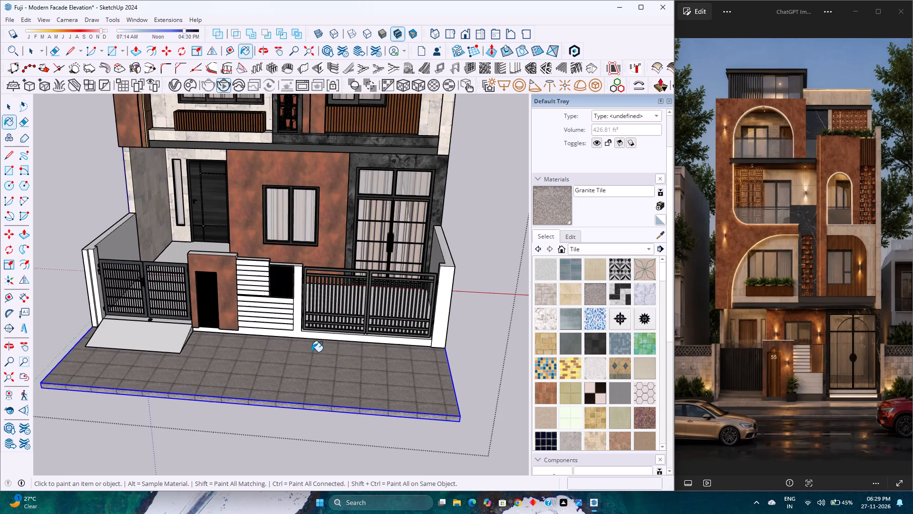
scroll(311, 352, "up", 3)
scroll(316, 352, "down", 2)
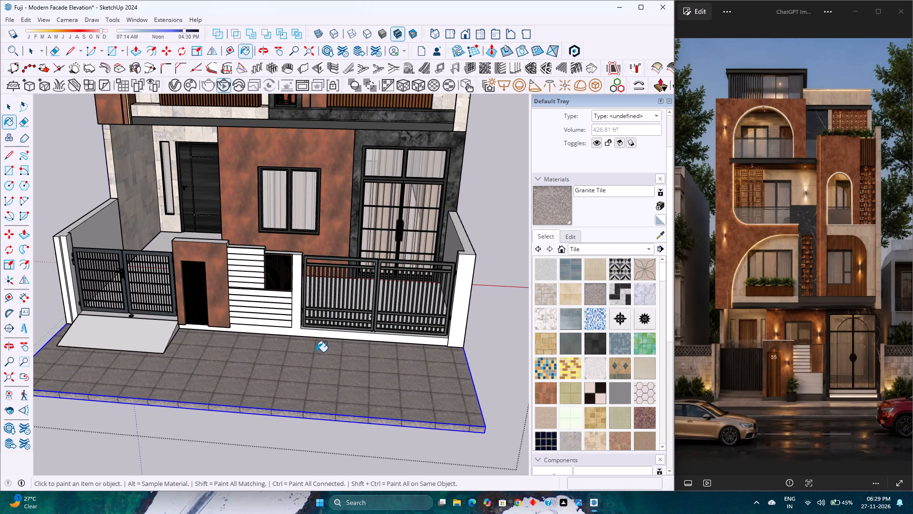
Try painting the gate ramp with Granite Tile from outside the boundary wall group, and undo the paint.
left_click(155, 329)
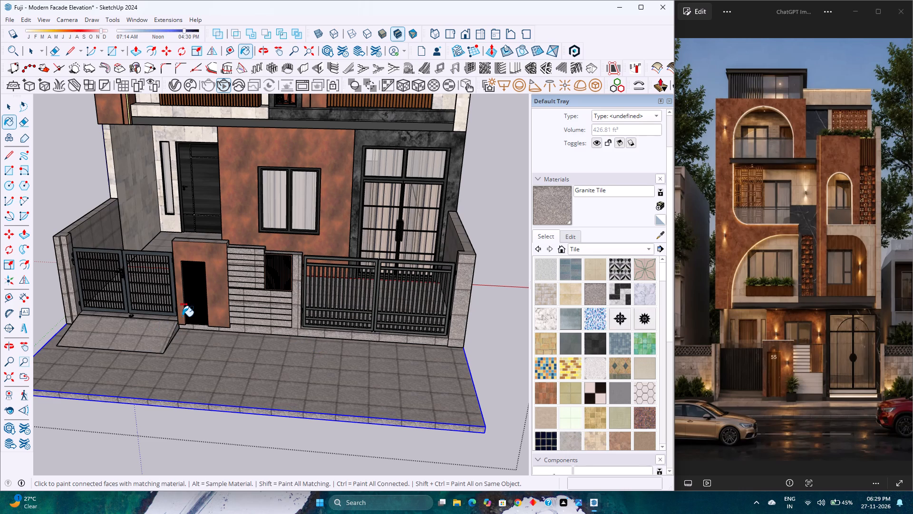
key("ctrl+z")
Open the boundary wall group and paint the sloped face of the gate ramp with Granite Tile.
key("space")
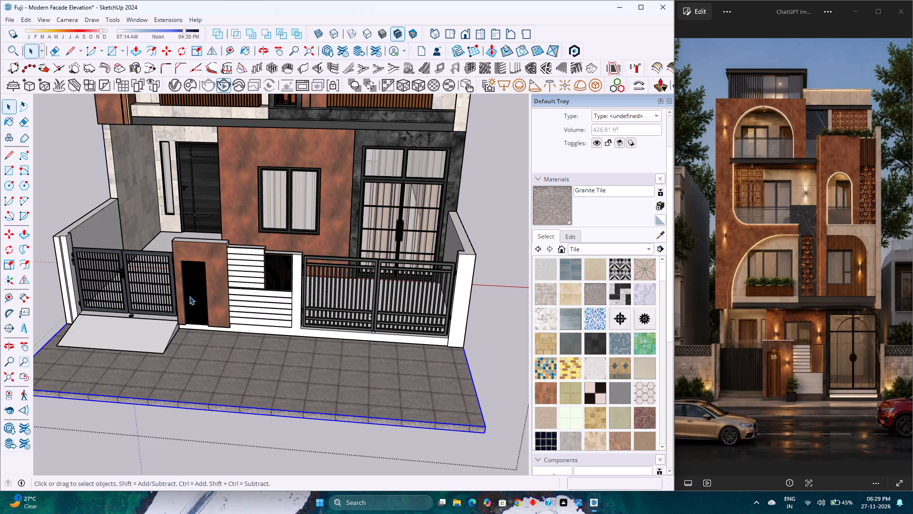
double_click(146, 327)
scroll(147, 327, "up", 1)
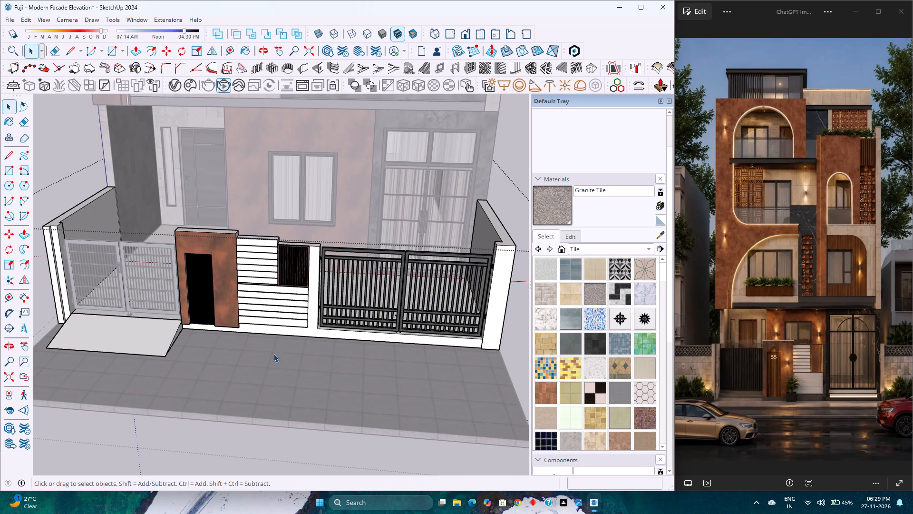
left_click(558, 217)
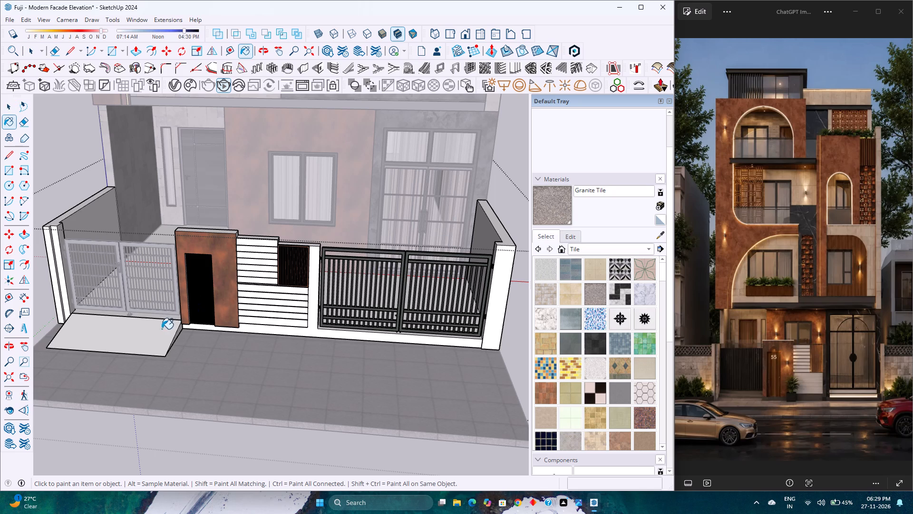
left_click(159, 329)
Inside the boundary wall group, paint the plot floor behind the gates with Granite Tile.
middle_click_drag(192, 269, 232, 405)
middle_click(232, 405)
middle_click_drag(230, 405, 226, 400)
left_click(152, 190)
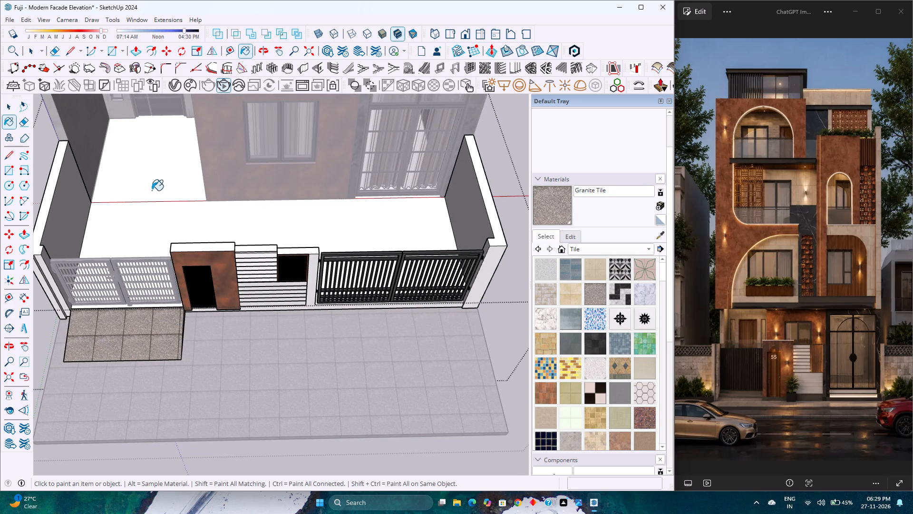
scroll(152, 190, "down", 3)
middle_click_drag(217, 252, 212, 110)
middle_click(212, 110)
scroll(279, 258, "up", 2)
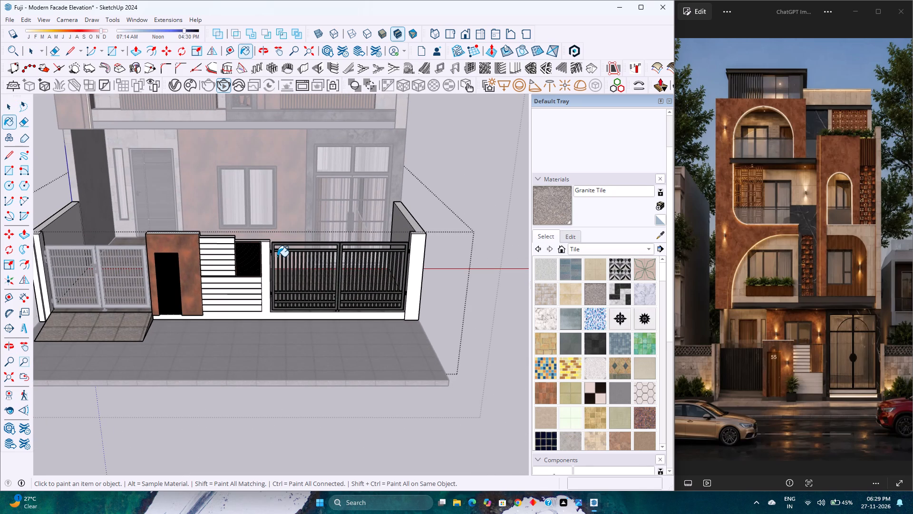
Paint the front boundary wall's base strip and post beside the black double gate with 1448 AP 8253 RAVEN SONG from the in-model materials.
key("space")
scroll(274, 323, "up", 3)
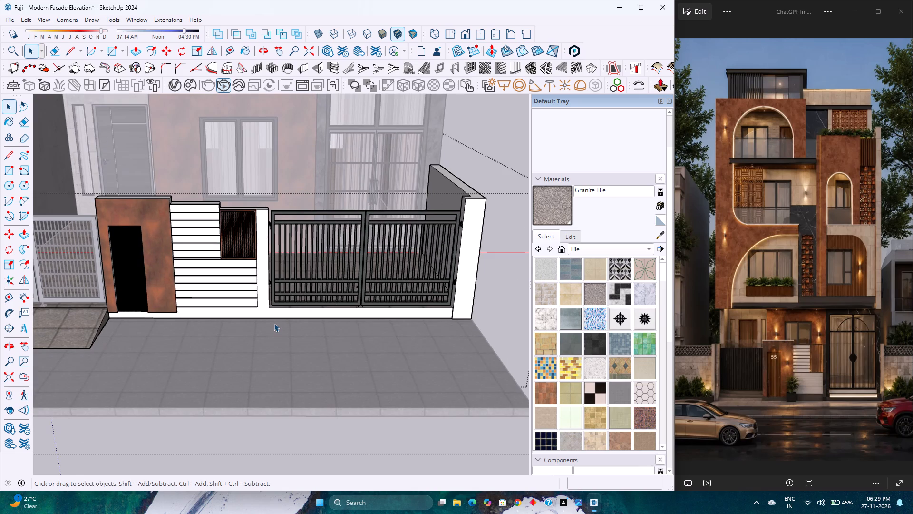
scroll(275, 323, "down", 2)
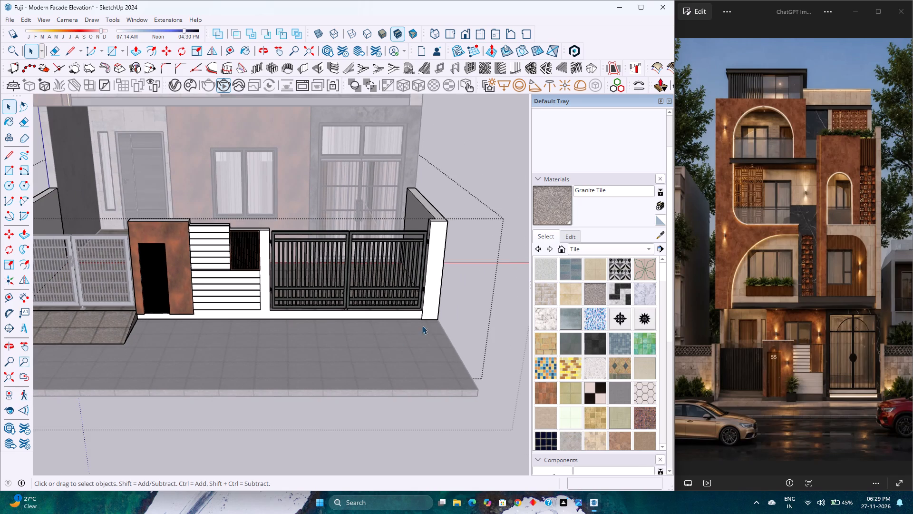
left_click(432, 308)
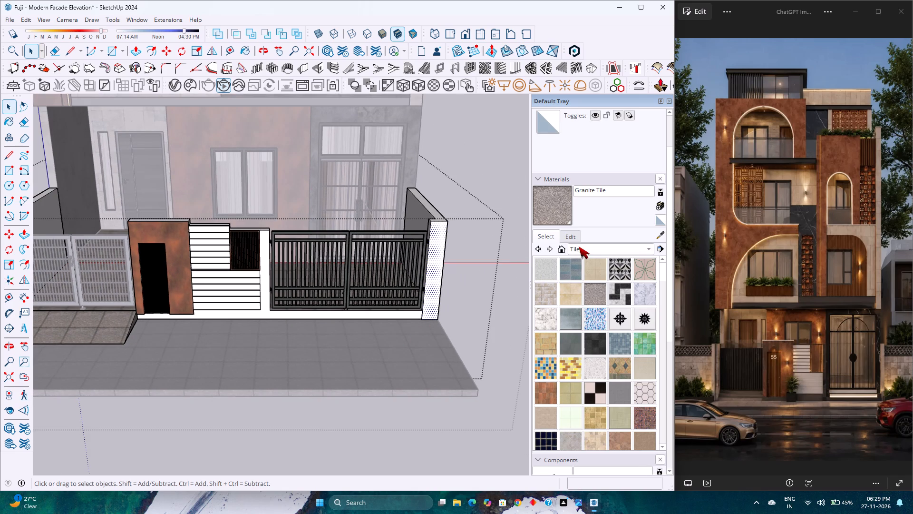
left_click(582, 251)
left_click(593, 11)
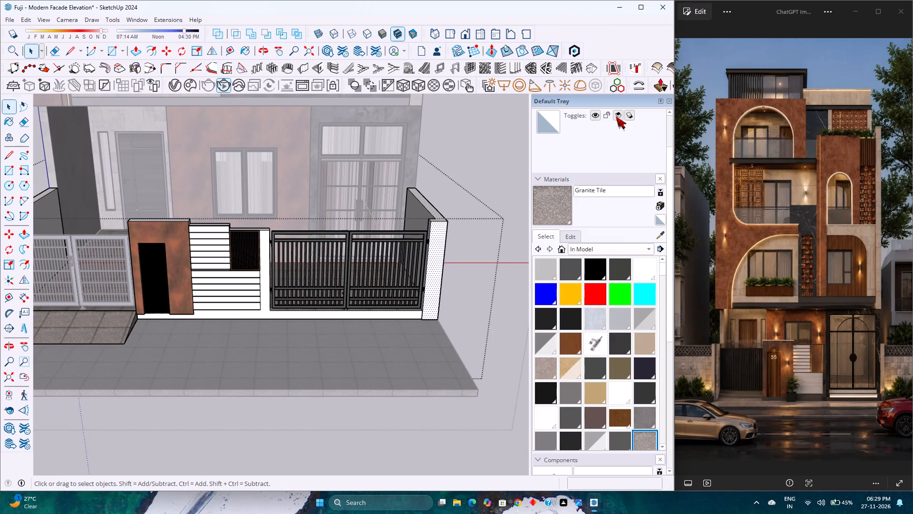
left_click(615, 266)
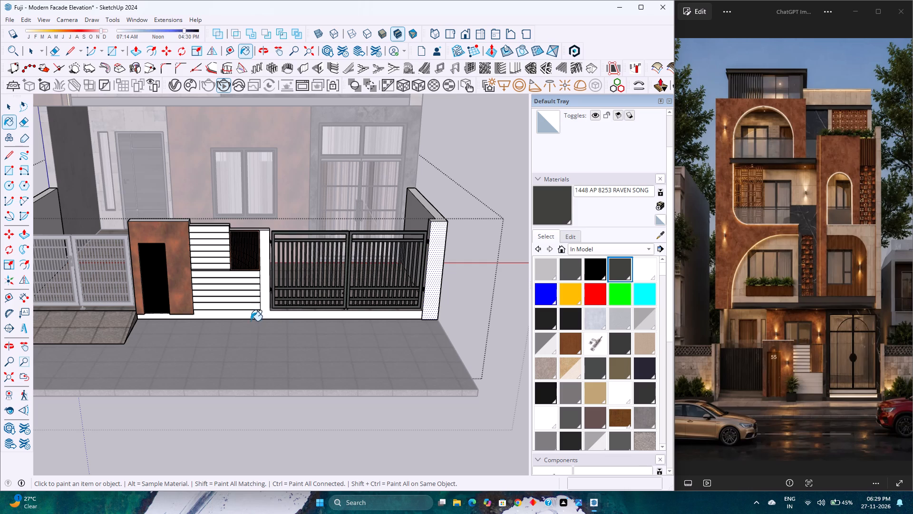
left_click(263, 311)
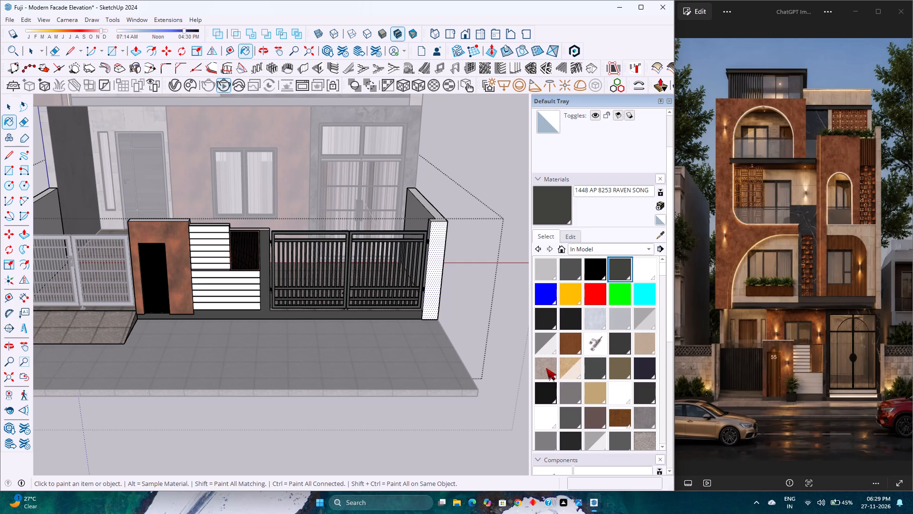
Paint the front, top and inner faces of the right side boundary wall with the Tile Various Tan material.
scroll(587, 347, "down", 4)
scroll(587, 347, "up", 2)
scroll(587, 347, "down", 2)
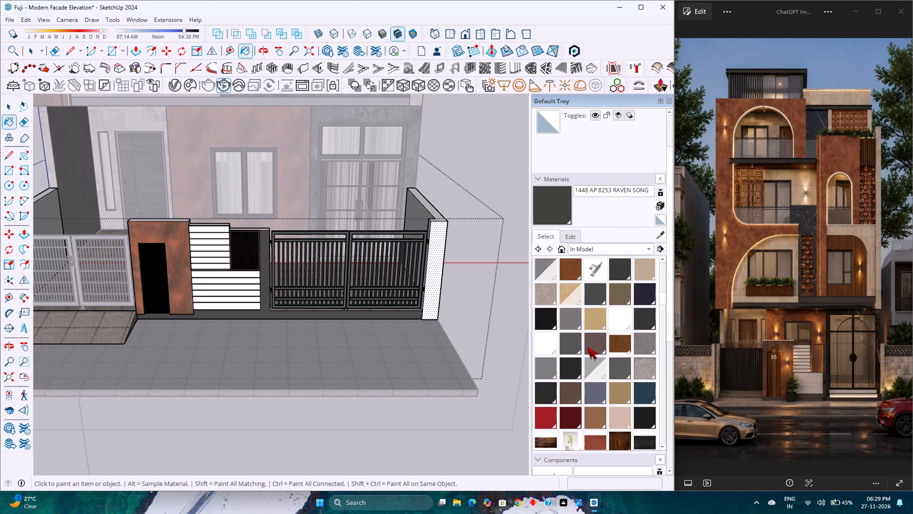
scroll(587, 347, "down", 3)
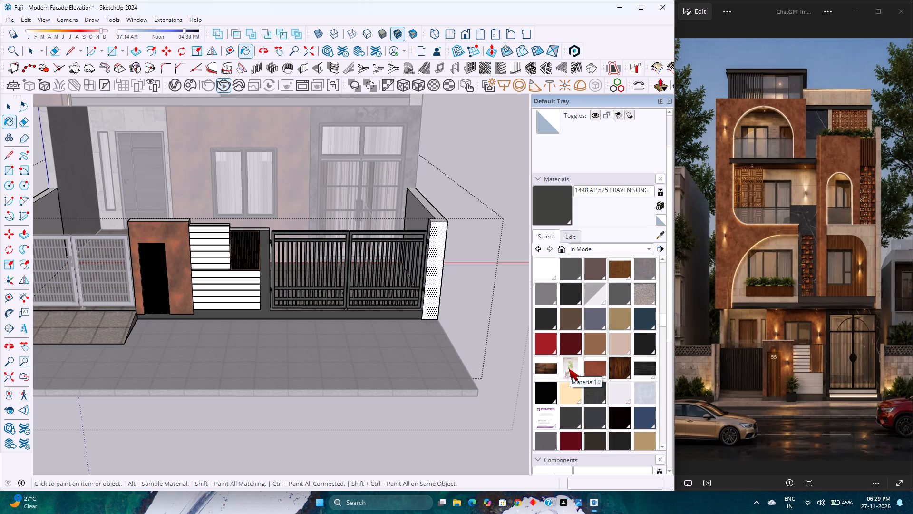
scroll(569, 369, "down", 9)
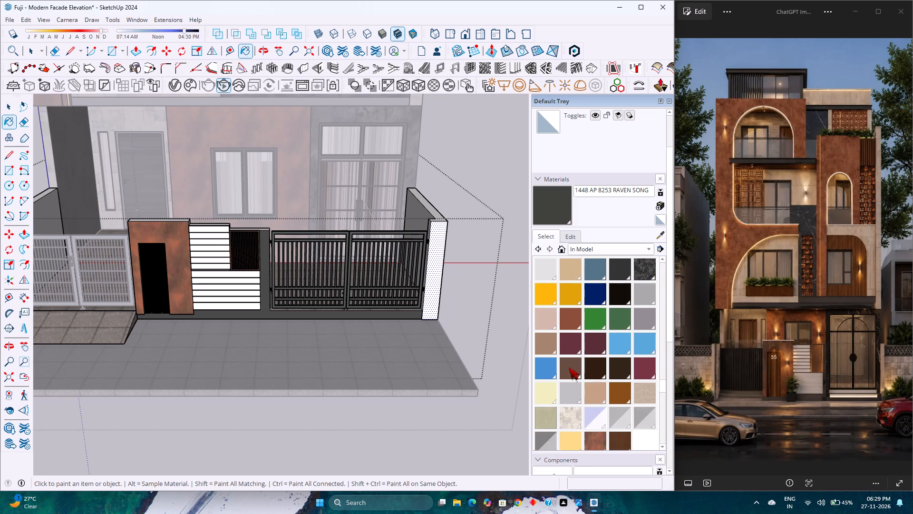
scroll(569, 367, "down", 1)
left_click(569, 385)
left_click(439, 256)
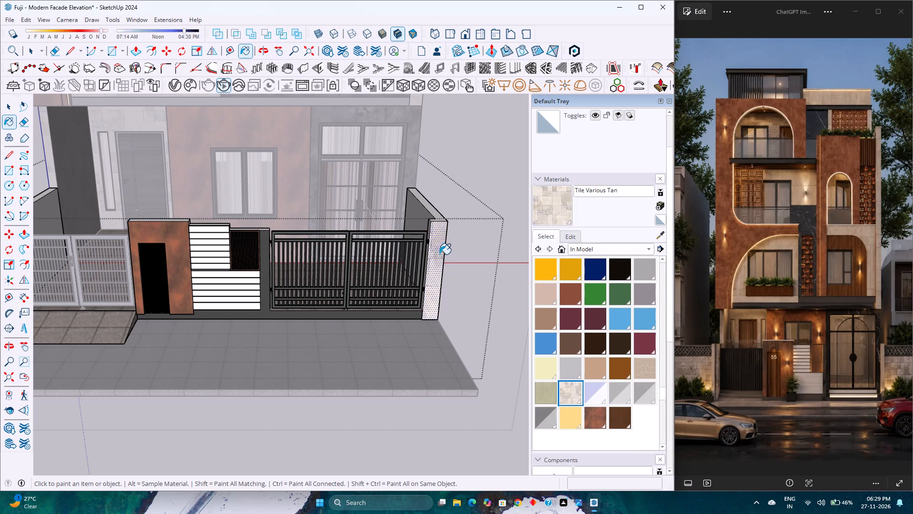
scroll(438, 205, "up", 5)
middle_click_drag(430, 212, 446, 262)
left_click(450, 242)
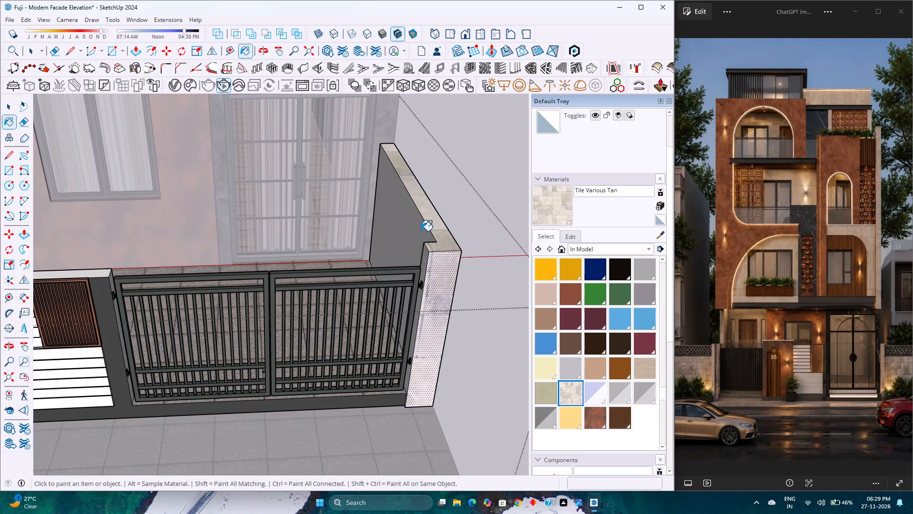
left_click(399, 227)
Paint the front end, top and inner faces of the left side boundary wall with Tile Various Tan.
scroll(423, 227, "down", 4)
scroll(420, 277, "down", 3)
scroll(120, 277, "down", 6)
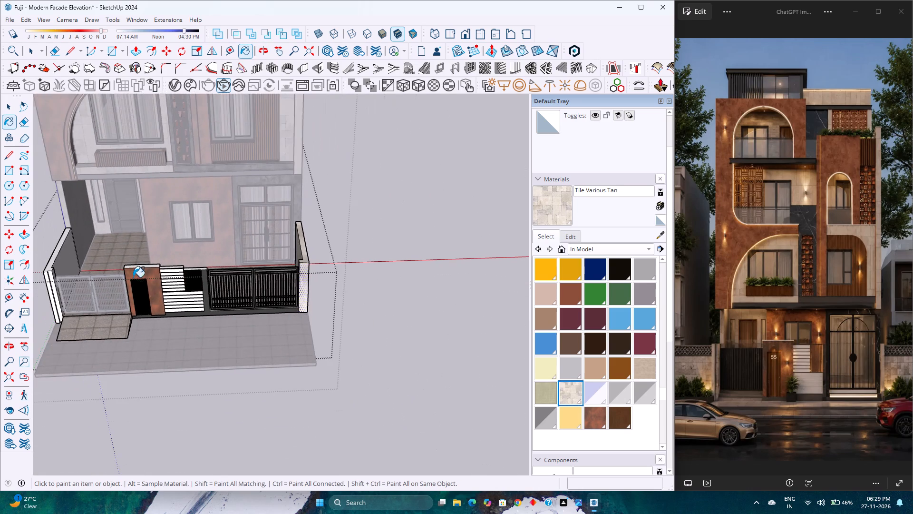
middle_click_drag(155, 279, 267, 280)
middle_click(267, 280)
scroll(247, 294, "up", 7)
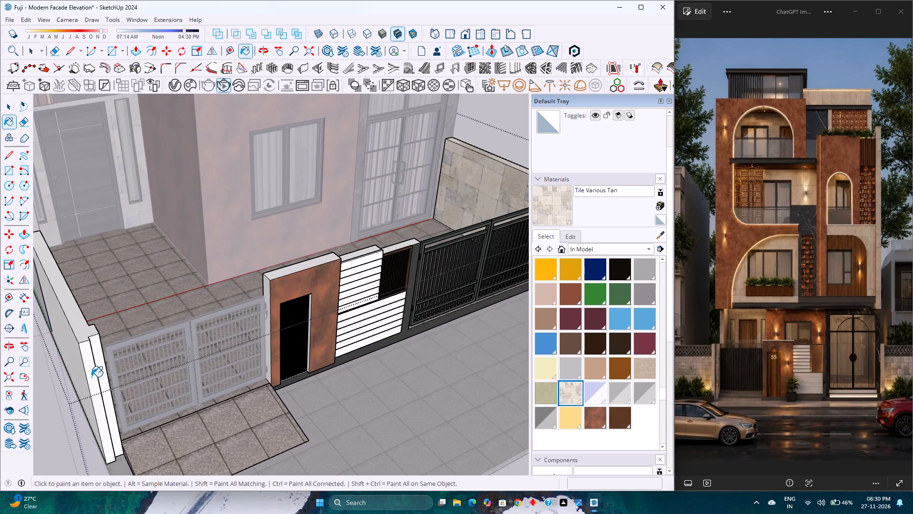
left_click(91, 377)
scroll(94, 369, "up", 3)
left_click(101, 349)
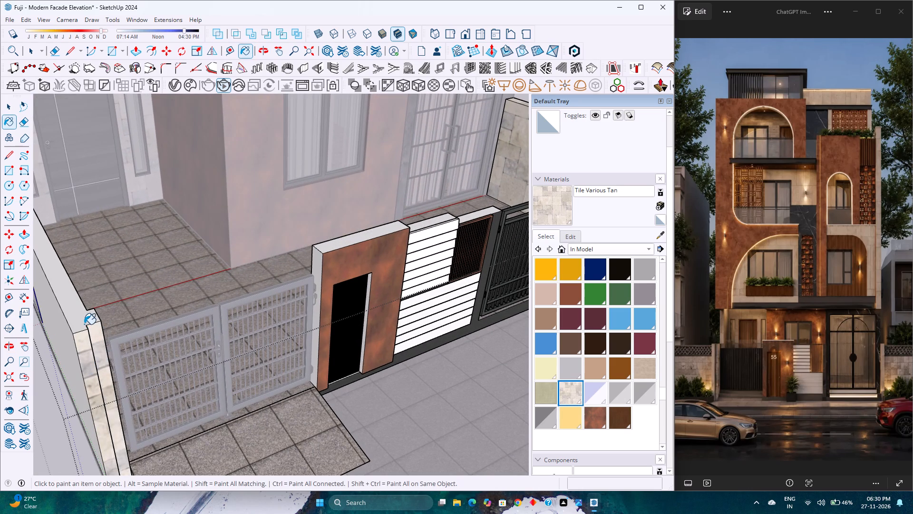
left_click(84, 323)
middle_click_drag(139, 336, 48, 338)
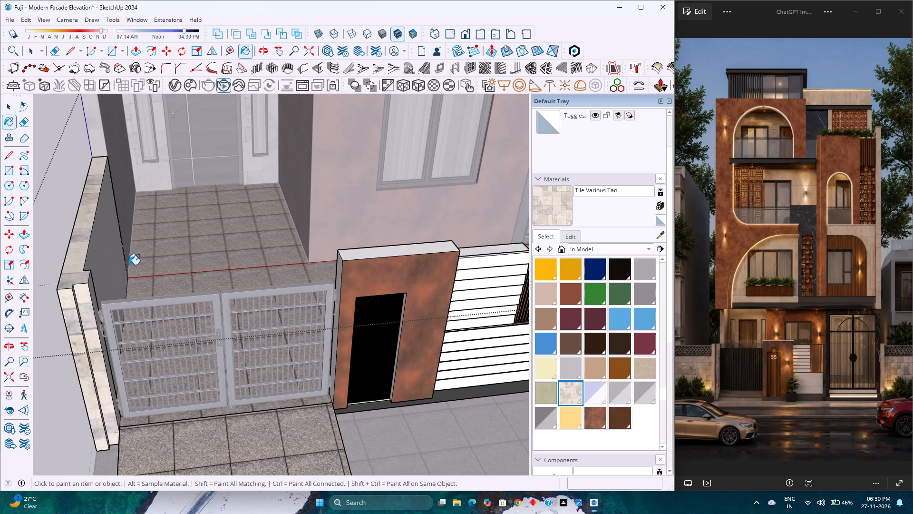
left_click(90, 257)
scroll(95, 256, "down", 11)
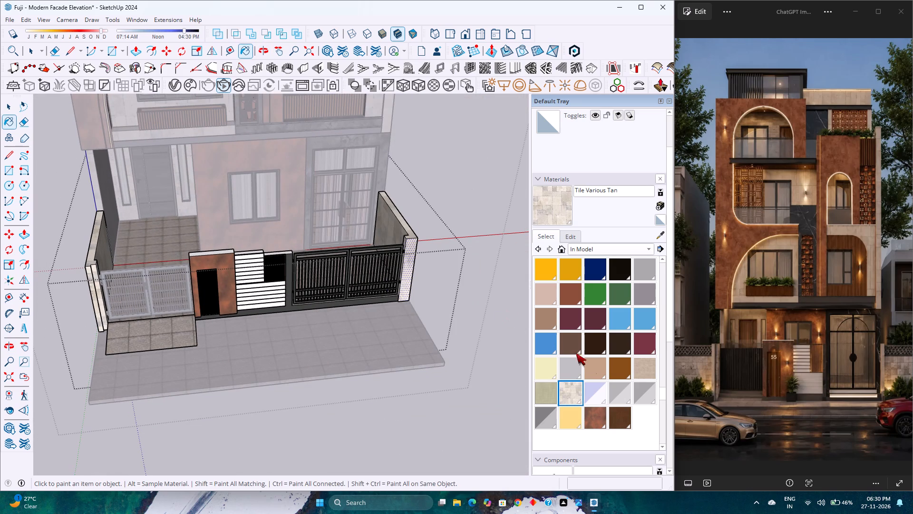
Paint the top and side faces of the rust-coloured gate pillar with the Wax 02 material.
left_click(598, 418)
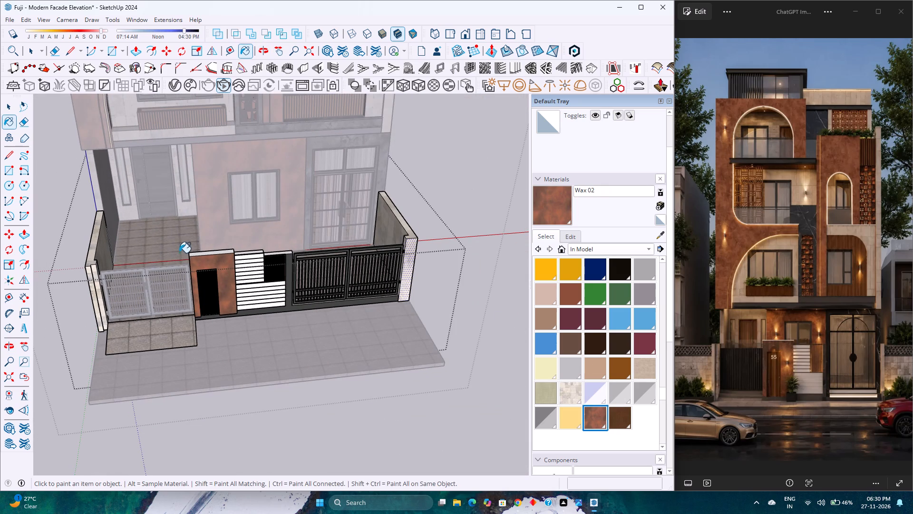
scroll(205, 250, "up", 9)
left_click(204, 257)
scroll(183, 277, "up", 2)
middle_click_drag(183, 277, 342, 267)
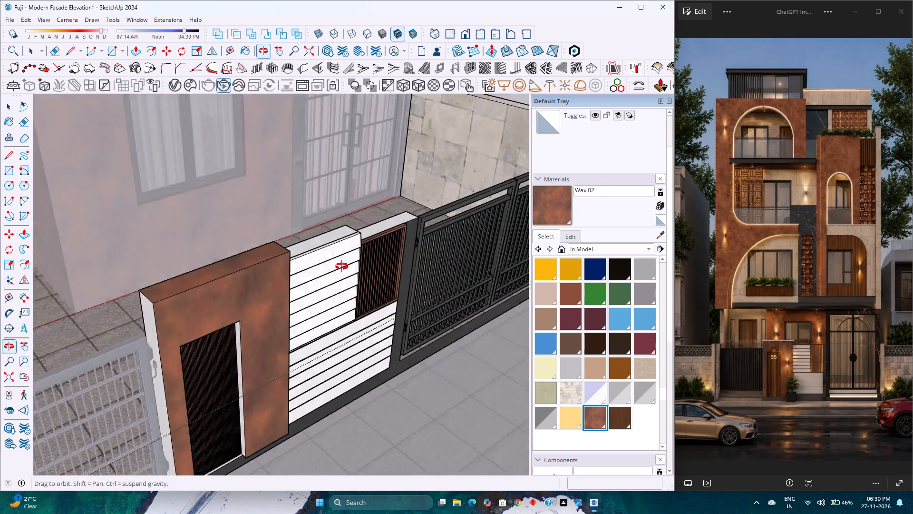
middle_click_drag(342, 267, 344, 266)
middle_click(344, 266)
left_click(156, 318)
Paint both side reveals and the top reveal of the gate pillar's slatted niche with Wax 02.
scroll(223, 363, "up", 2)
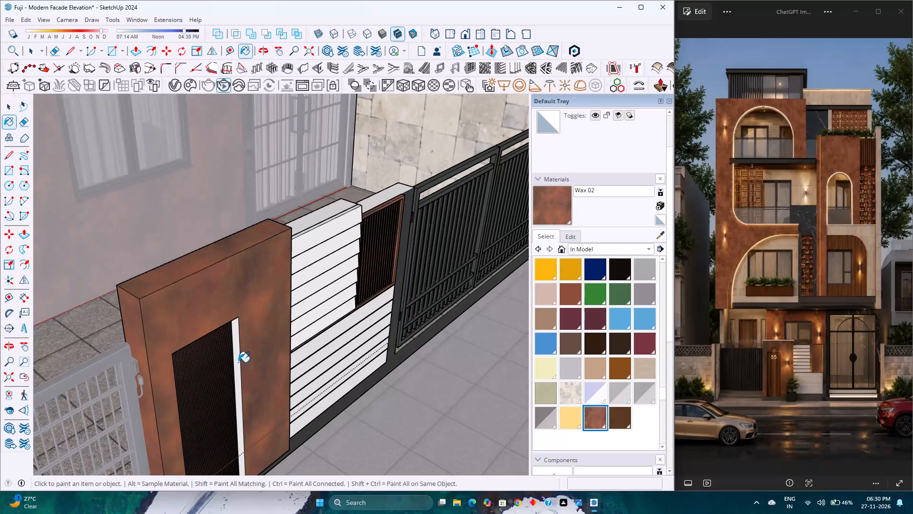
left_click(237, 356)
scroll(237, 356, "down", 3)
middle_click_drag(237, 358, 79, 304)
middle_click(79, 304)
scroll(179, 315, "down", 4)
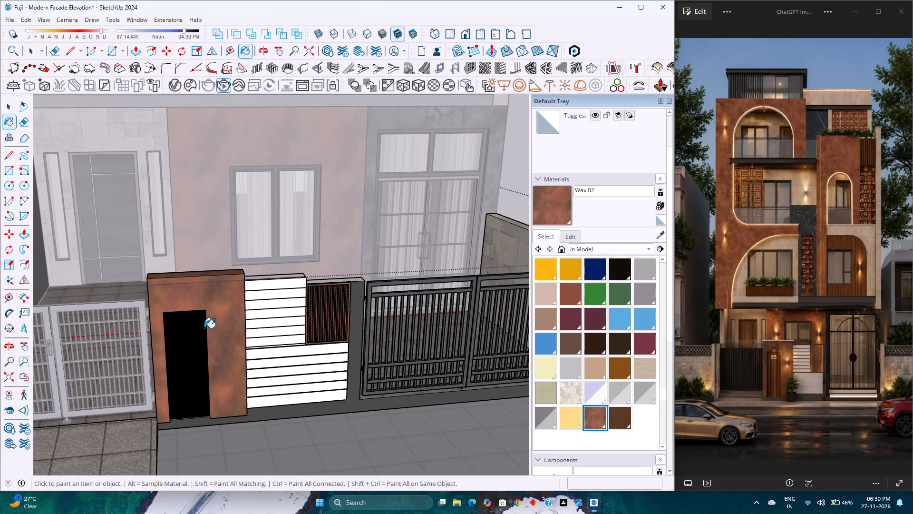
middle_click_drag(204, 328, 106, 286)
middle_click(105, 286)
scroll(180, 349, "up", 11)
middle_click_drag(180, 349, 178, 257)
middle_click(178, 257)
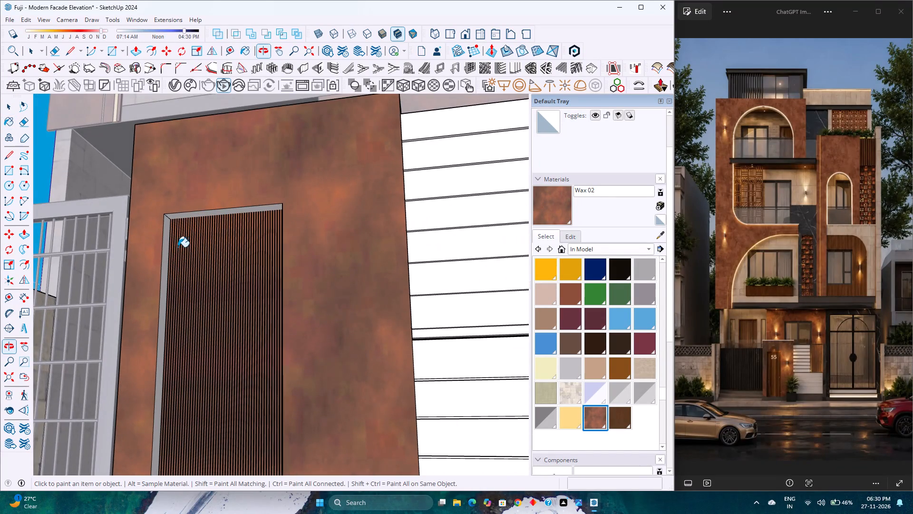
left_click(166, 240)
scroll(183, 226, "up", 3)
middle_click_drag(183, 226, 221, 158)
middle_click(221, 158)
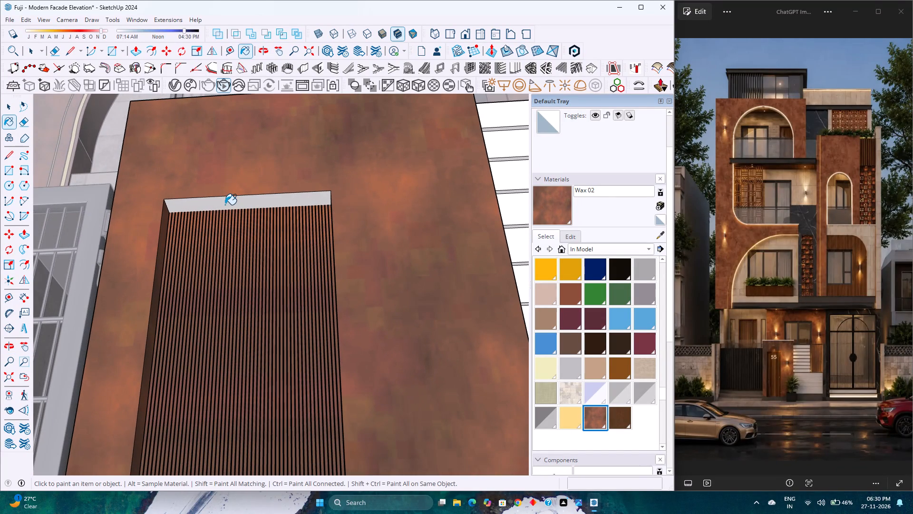
left_click(225, 205)
Show the whole building, close the boundary wall group and save the model.
scroll(225, 204, "down", 7)
left_click(11, 376)
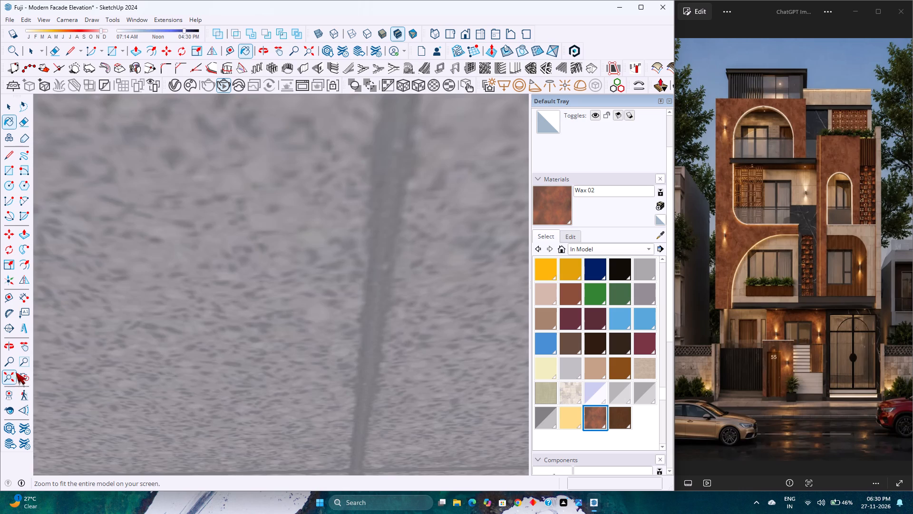
scroll(155, 329, "down", 4)
middle_click_drag(165, 325, 164, 437)
middle_click(164, 437)
key("space")
left_click(426, 396)
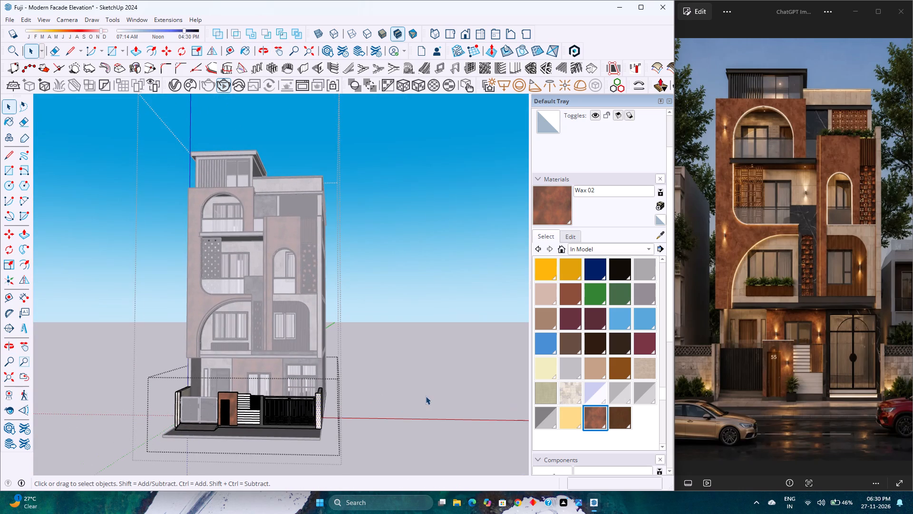
scroll(249, 389, "up", 3)
key("ctrl+s")
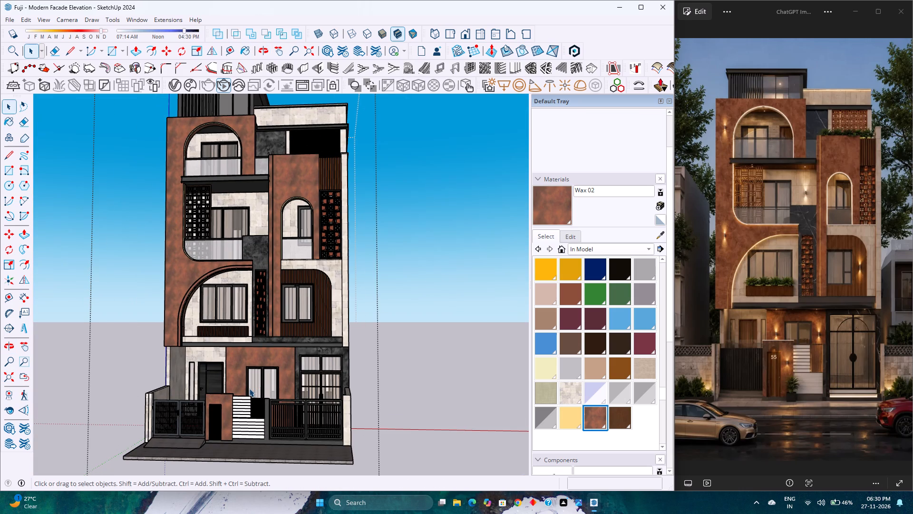
Examine the textured facade from the boundary wall up to the roof against the reference render.
scroll(249, 388, "down", 3)
scroll(249, 388, "up", 3)
scroll(249, 388, "down", 2)
scroll(249, 388, "up", 4)
scroll(249, 388, "down", 3)
scroll(249, 388, "up", 3)
scroll(249, 388, "down", 4)
scroll(249, 388, "up", 3)
scroll(249, 388, "down", 2)
scroll(249, 388, "up", 3)
scroll(249, 388, "down", 2)
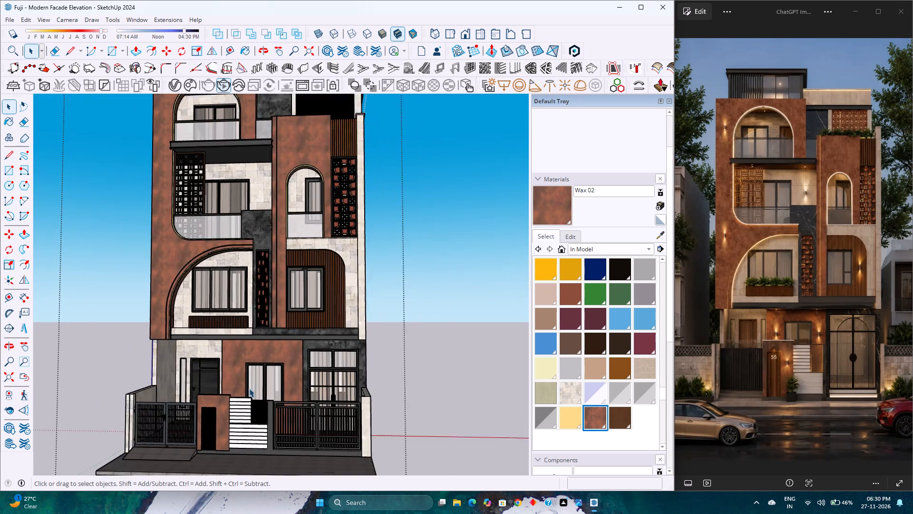
scroll(249, 388, "down", 1)
scroll(262, 319, "up", 2)
middle_click_drag(262, 319, 285, 265)
middle_click(285, 265)
middle_click(285, 265)
middle_click(285, 265)
middle_click_drag(285, 271, 284, 282)
middle_click_drag(284, 284, 279, 302)
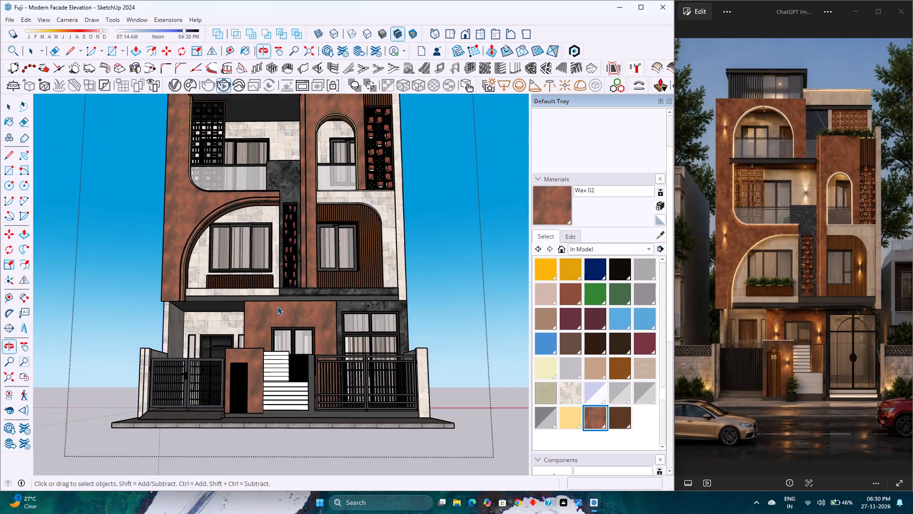
scroll(277, 306, "down", 2)
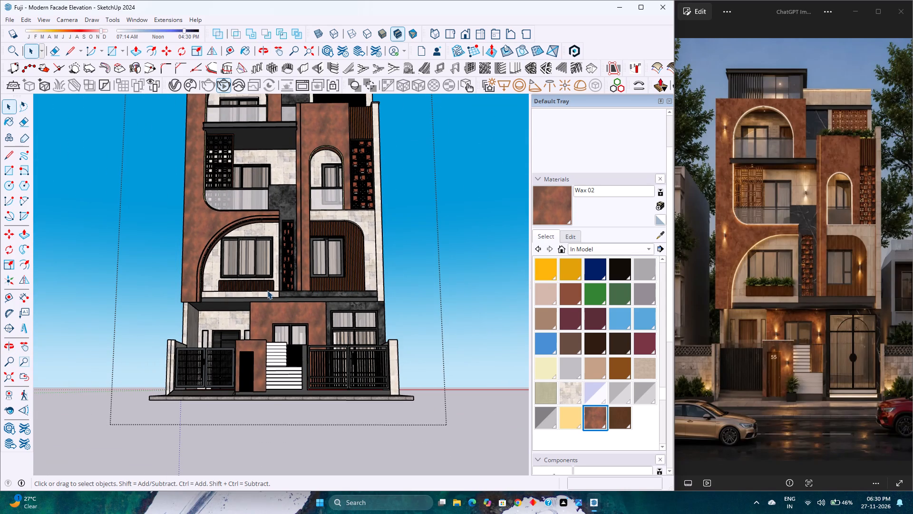
scroll(324, 164, "up", 3)
middle_click(324, 165)
middle_click_drag(324, 165, 304, 246)
middle_click(304, 246)
scroll(304, 246, "down", 4)
scroll(214, 198, "up", 4)
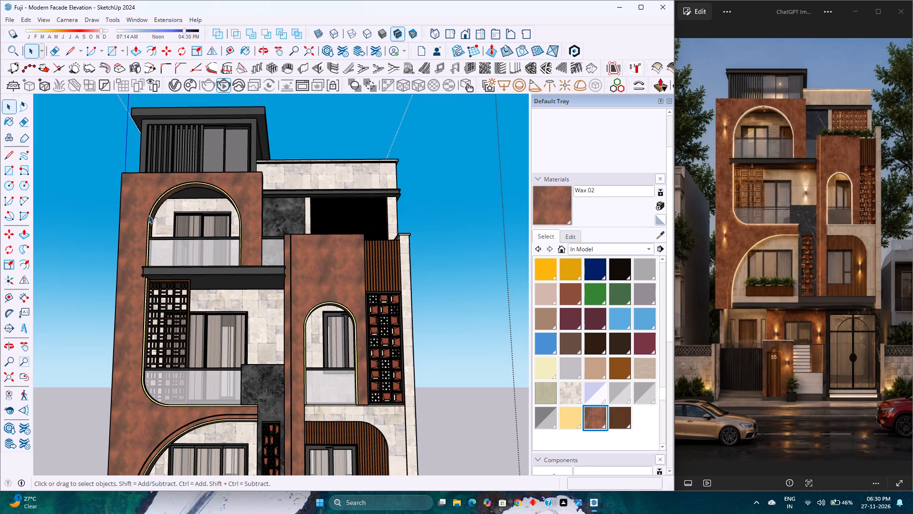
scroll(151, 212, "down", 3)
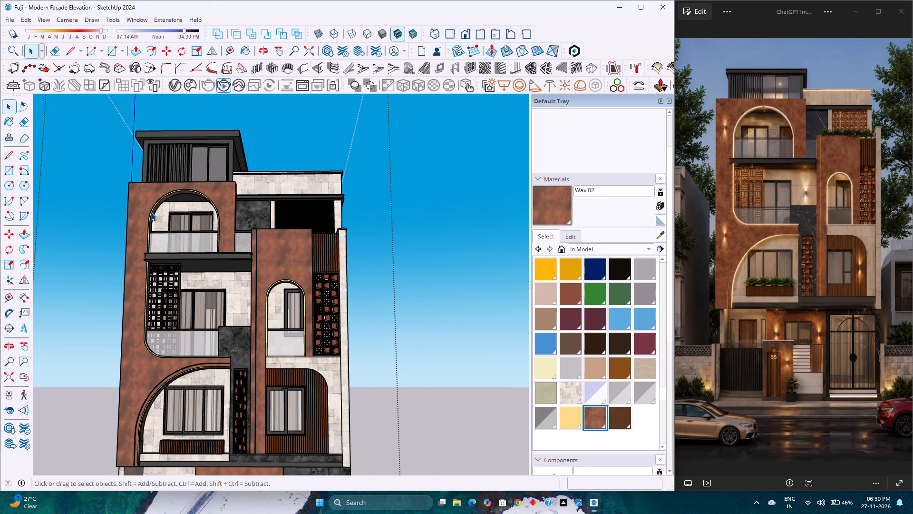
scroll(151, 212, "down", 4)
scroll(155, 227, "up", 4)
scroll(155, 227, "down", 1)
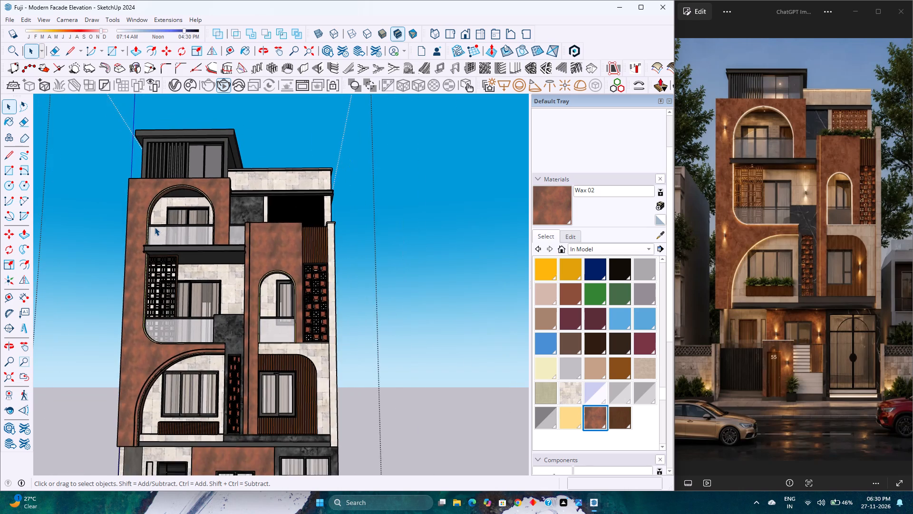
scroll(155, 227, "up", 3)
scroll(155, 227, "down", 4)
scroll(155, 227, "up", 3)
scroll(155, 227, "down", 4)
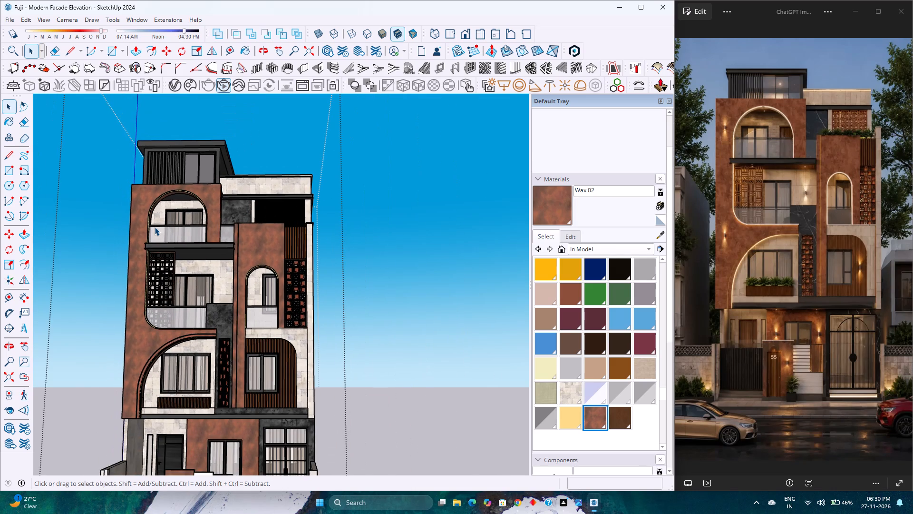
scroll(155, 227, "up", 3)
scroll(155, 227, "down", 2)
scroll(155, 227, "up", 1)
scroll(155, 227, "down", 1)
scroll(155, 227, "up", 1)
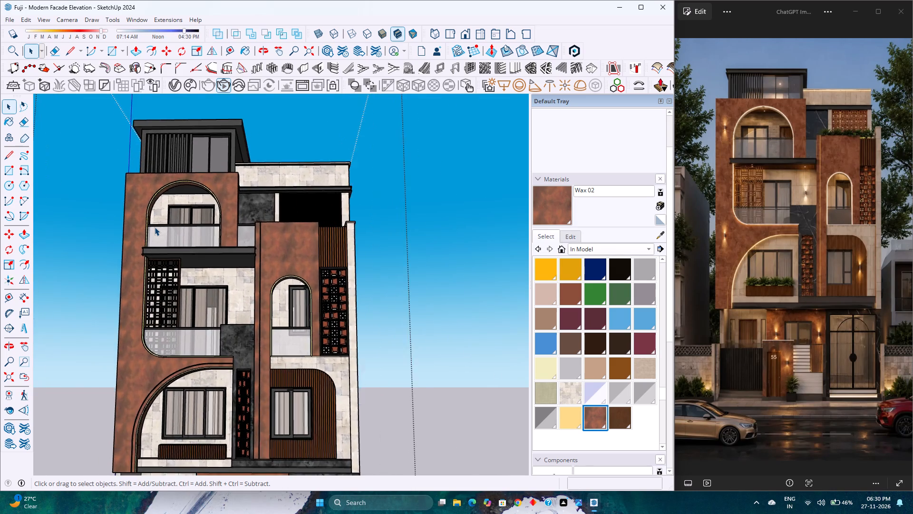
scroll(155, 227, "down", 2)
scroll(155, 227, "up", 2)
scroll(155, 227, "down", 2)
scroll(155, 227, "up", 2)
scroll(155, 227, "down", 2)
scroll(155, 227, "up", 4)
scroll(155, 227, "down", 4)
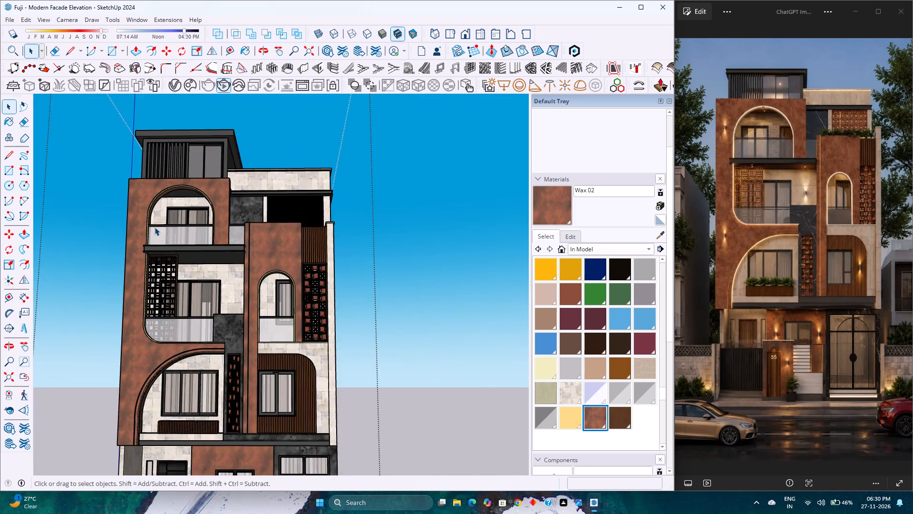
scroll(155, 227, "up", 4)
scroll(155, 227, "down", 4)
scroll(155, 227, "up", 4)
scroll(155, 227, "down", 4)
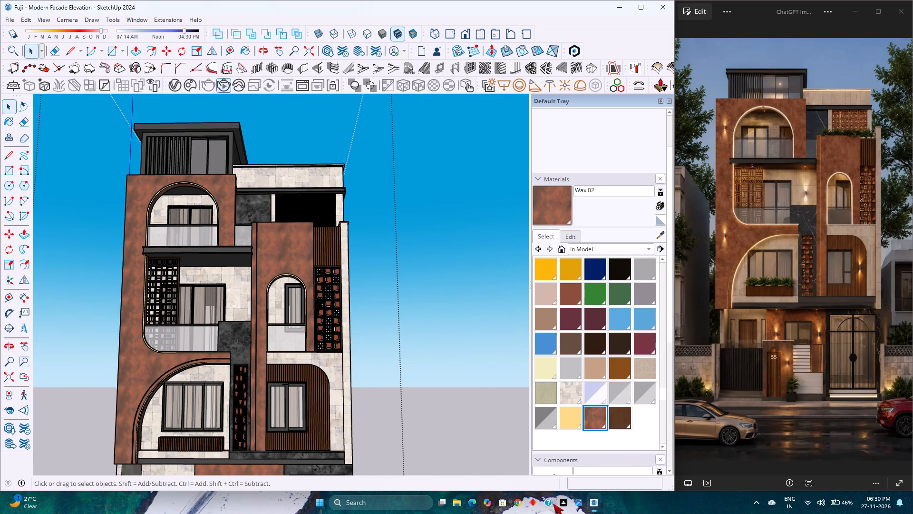
Save the facade model again under its existing file name.
left_click(10, 21)
left_click(40, 69)
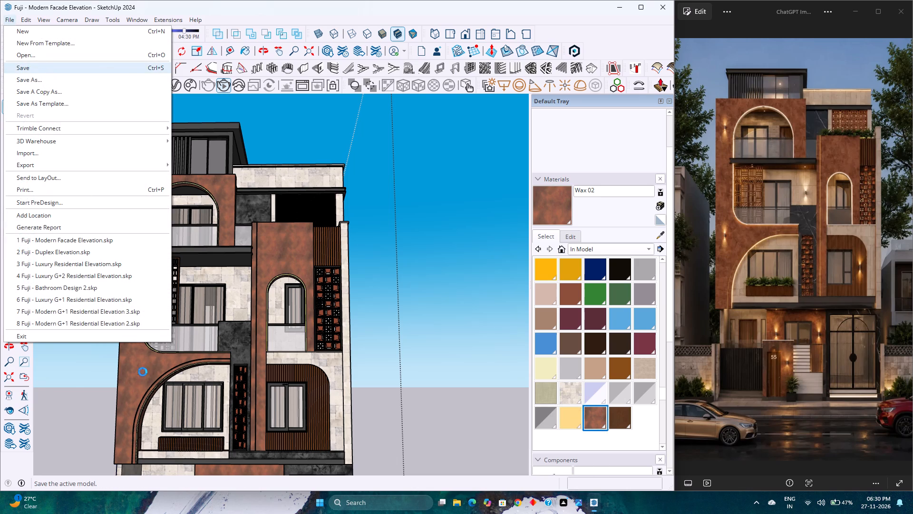
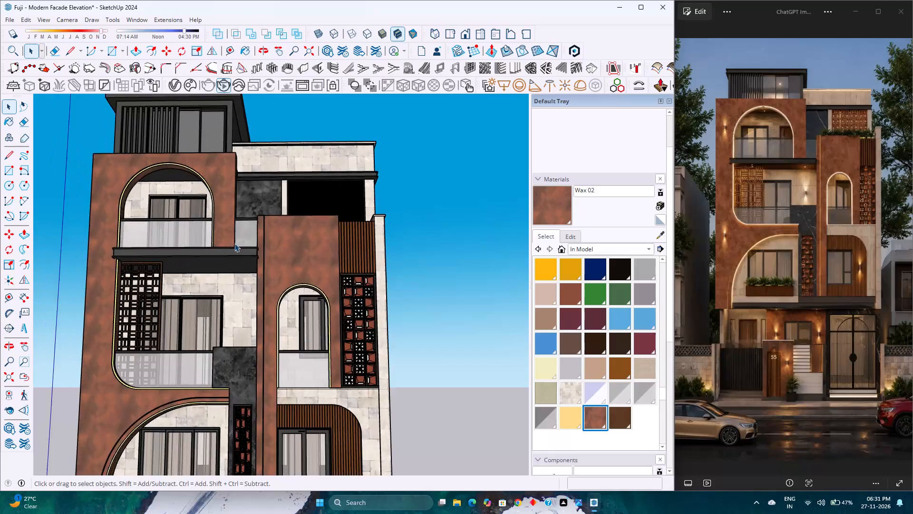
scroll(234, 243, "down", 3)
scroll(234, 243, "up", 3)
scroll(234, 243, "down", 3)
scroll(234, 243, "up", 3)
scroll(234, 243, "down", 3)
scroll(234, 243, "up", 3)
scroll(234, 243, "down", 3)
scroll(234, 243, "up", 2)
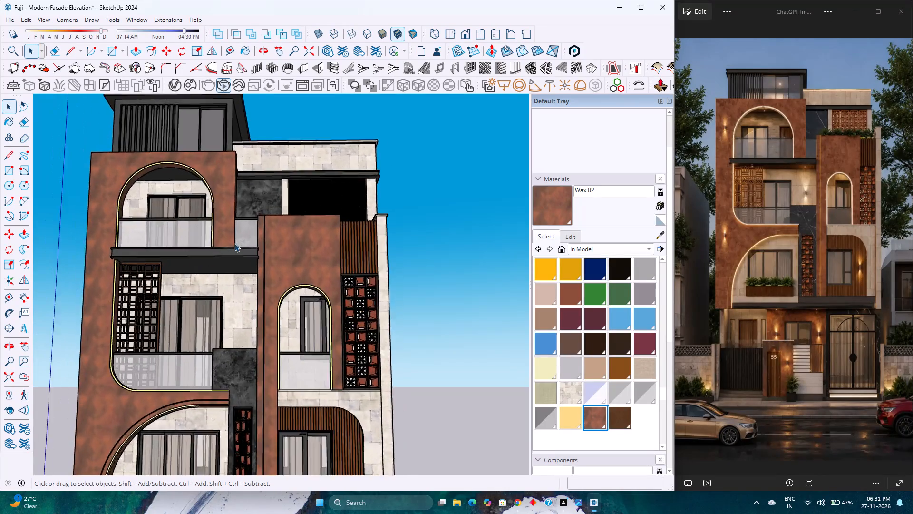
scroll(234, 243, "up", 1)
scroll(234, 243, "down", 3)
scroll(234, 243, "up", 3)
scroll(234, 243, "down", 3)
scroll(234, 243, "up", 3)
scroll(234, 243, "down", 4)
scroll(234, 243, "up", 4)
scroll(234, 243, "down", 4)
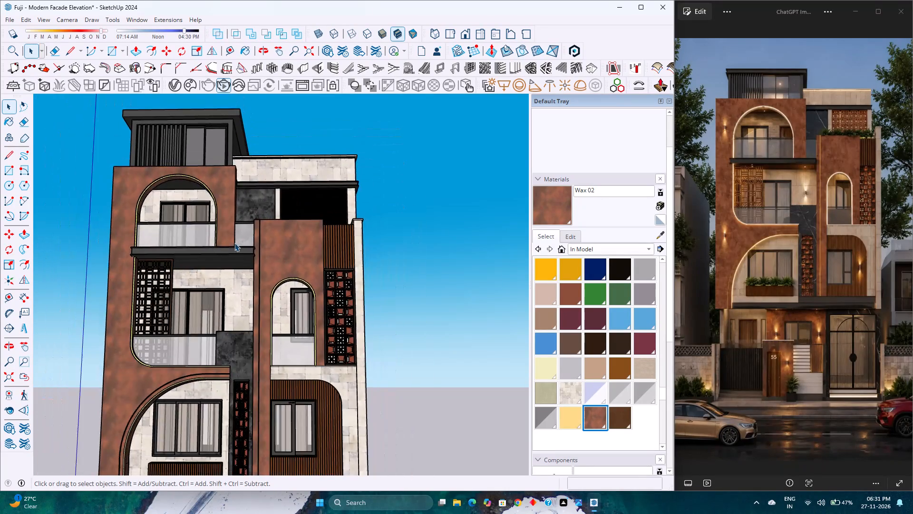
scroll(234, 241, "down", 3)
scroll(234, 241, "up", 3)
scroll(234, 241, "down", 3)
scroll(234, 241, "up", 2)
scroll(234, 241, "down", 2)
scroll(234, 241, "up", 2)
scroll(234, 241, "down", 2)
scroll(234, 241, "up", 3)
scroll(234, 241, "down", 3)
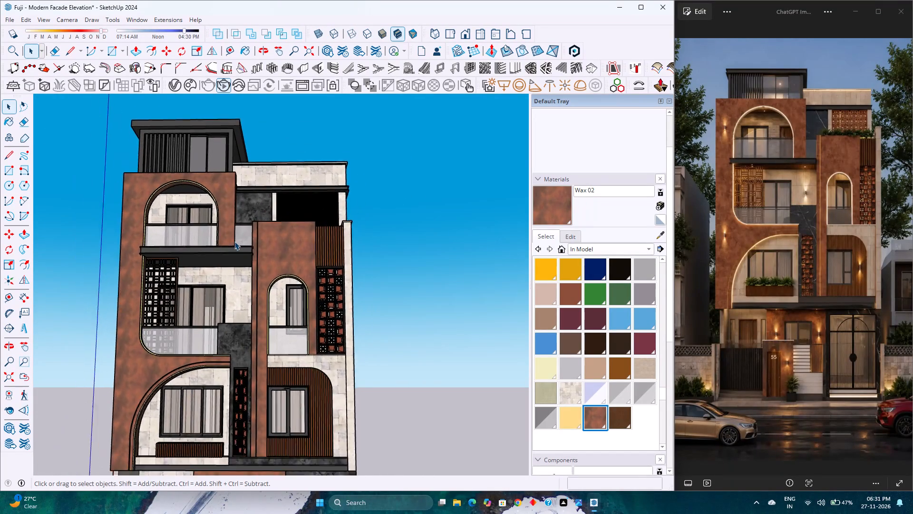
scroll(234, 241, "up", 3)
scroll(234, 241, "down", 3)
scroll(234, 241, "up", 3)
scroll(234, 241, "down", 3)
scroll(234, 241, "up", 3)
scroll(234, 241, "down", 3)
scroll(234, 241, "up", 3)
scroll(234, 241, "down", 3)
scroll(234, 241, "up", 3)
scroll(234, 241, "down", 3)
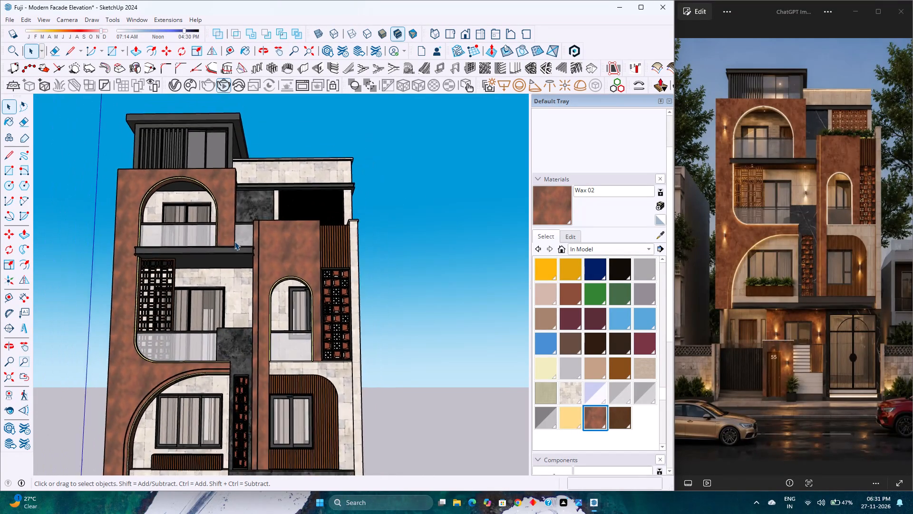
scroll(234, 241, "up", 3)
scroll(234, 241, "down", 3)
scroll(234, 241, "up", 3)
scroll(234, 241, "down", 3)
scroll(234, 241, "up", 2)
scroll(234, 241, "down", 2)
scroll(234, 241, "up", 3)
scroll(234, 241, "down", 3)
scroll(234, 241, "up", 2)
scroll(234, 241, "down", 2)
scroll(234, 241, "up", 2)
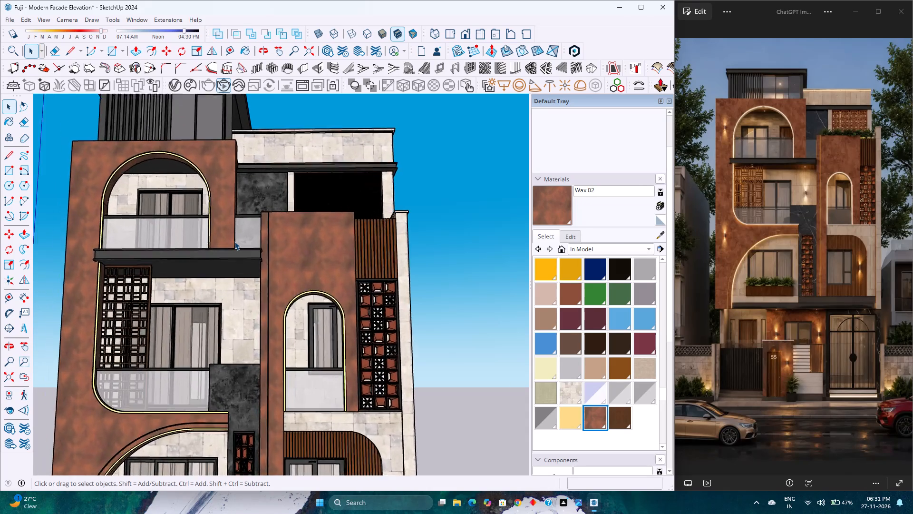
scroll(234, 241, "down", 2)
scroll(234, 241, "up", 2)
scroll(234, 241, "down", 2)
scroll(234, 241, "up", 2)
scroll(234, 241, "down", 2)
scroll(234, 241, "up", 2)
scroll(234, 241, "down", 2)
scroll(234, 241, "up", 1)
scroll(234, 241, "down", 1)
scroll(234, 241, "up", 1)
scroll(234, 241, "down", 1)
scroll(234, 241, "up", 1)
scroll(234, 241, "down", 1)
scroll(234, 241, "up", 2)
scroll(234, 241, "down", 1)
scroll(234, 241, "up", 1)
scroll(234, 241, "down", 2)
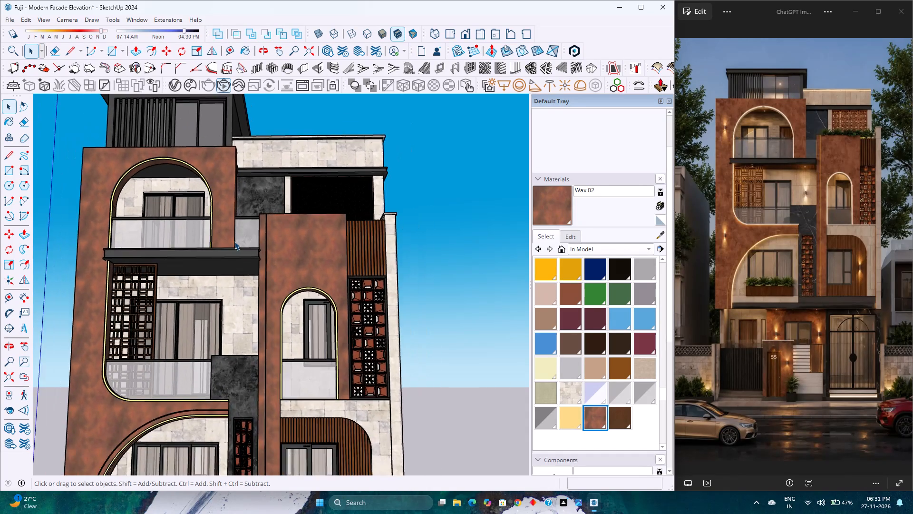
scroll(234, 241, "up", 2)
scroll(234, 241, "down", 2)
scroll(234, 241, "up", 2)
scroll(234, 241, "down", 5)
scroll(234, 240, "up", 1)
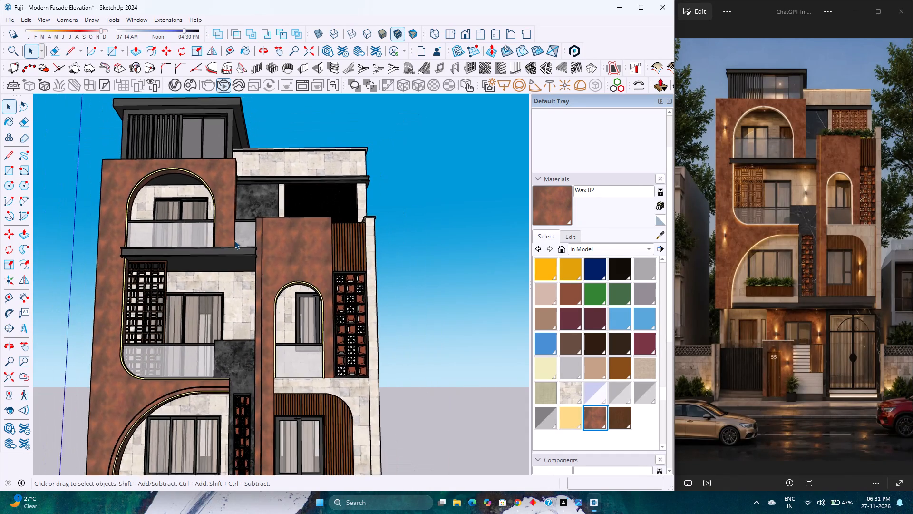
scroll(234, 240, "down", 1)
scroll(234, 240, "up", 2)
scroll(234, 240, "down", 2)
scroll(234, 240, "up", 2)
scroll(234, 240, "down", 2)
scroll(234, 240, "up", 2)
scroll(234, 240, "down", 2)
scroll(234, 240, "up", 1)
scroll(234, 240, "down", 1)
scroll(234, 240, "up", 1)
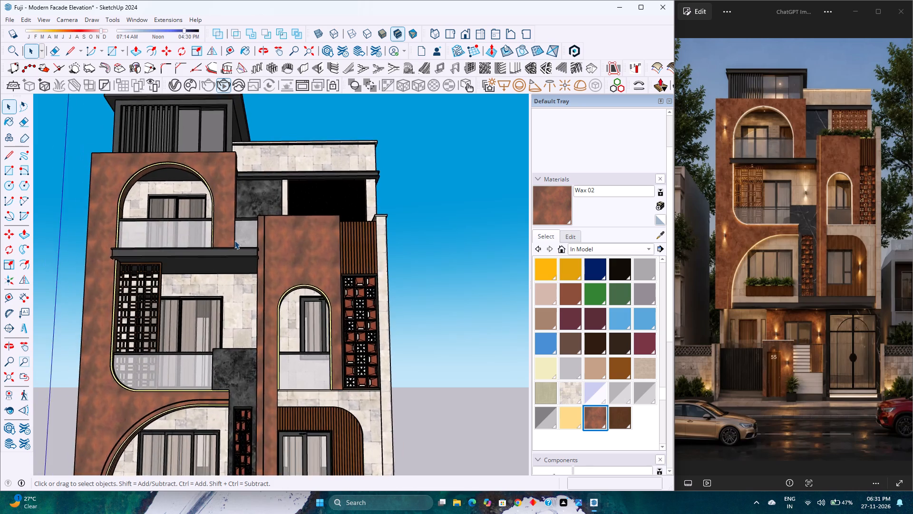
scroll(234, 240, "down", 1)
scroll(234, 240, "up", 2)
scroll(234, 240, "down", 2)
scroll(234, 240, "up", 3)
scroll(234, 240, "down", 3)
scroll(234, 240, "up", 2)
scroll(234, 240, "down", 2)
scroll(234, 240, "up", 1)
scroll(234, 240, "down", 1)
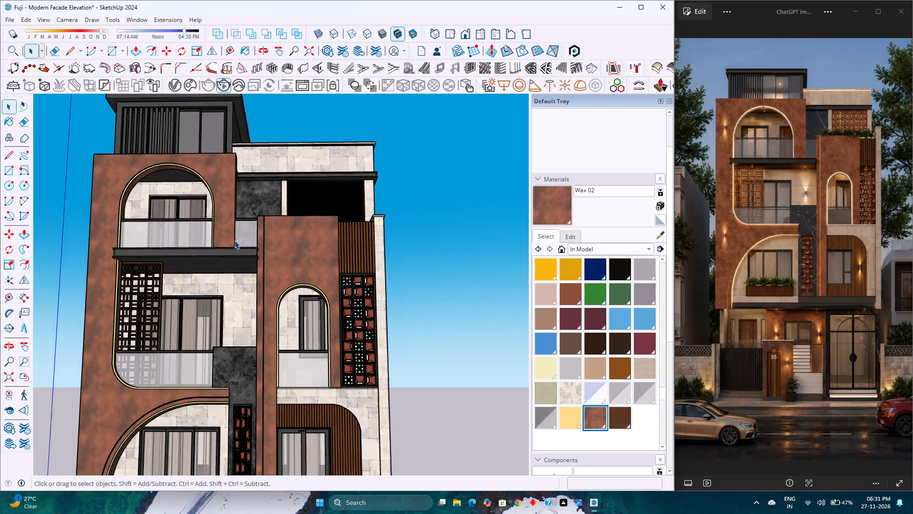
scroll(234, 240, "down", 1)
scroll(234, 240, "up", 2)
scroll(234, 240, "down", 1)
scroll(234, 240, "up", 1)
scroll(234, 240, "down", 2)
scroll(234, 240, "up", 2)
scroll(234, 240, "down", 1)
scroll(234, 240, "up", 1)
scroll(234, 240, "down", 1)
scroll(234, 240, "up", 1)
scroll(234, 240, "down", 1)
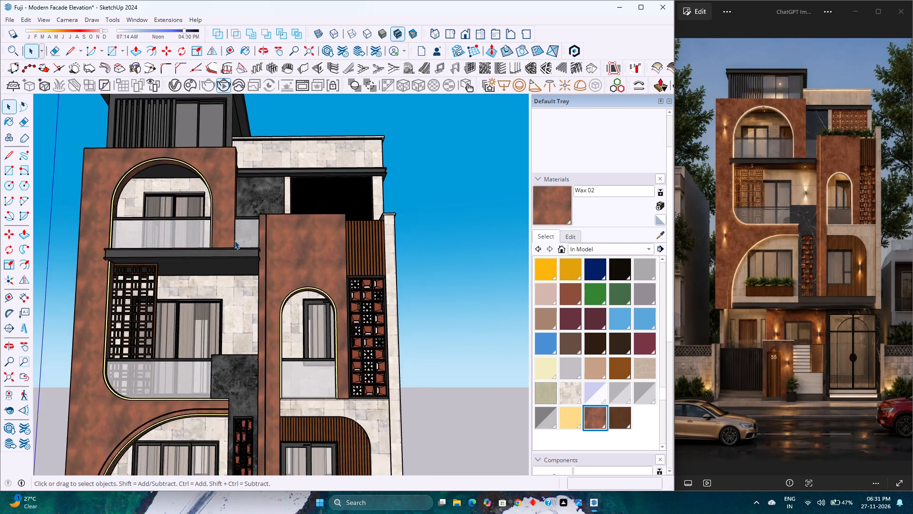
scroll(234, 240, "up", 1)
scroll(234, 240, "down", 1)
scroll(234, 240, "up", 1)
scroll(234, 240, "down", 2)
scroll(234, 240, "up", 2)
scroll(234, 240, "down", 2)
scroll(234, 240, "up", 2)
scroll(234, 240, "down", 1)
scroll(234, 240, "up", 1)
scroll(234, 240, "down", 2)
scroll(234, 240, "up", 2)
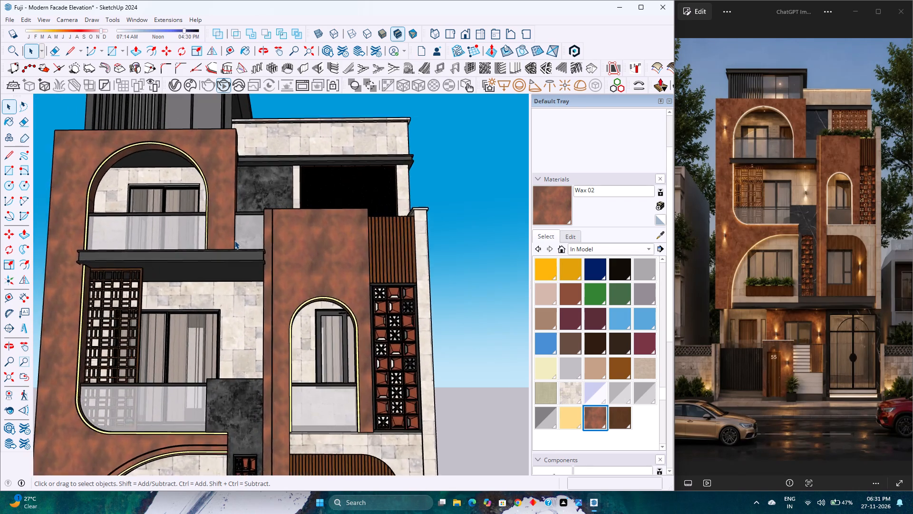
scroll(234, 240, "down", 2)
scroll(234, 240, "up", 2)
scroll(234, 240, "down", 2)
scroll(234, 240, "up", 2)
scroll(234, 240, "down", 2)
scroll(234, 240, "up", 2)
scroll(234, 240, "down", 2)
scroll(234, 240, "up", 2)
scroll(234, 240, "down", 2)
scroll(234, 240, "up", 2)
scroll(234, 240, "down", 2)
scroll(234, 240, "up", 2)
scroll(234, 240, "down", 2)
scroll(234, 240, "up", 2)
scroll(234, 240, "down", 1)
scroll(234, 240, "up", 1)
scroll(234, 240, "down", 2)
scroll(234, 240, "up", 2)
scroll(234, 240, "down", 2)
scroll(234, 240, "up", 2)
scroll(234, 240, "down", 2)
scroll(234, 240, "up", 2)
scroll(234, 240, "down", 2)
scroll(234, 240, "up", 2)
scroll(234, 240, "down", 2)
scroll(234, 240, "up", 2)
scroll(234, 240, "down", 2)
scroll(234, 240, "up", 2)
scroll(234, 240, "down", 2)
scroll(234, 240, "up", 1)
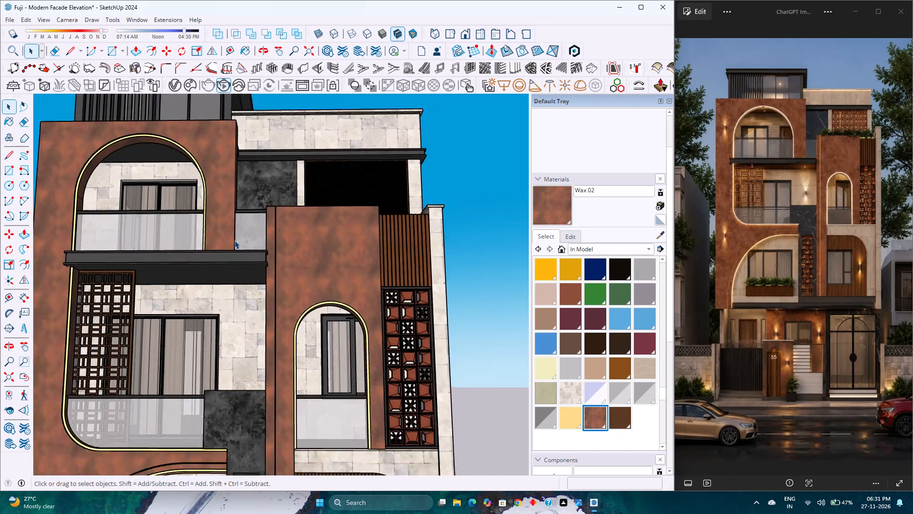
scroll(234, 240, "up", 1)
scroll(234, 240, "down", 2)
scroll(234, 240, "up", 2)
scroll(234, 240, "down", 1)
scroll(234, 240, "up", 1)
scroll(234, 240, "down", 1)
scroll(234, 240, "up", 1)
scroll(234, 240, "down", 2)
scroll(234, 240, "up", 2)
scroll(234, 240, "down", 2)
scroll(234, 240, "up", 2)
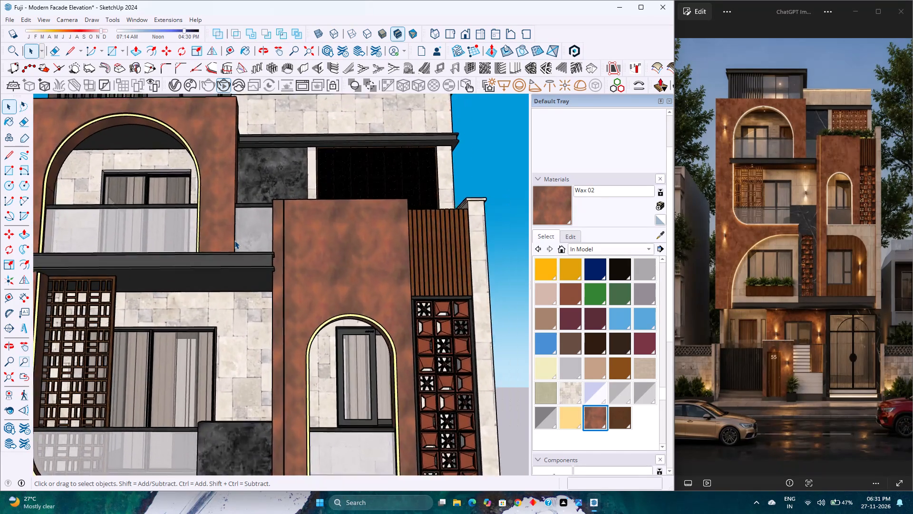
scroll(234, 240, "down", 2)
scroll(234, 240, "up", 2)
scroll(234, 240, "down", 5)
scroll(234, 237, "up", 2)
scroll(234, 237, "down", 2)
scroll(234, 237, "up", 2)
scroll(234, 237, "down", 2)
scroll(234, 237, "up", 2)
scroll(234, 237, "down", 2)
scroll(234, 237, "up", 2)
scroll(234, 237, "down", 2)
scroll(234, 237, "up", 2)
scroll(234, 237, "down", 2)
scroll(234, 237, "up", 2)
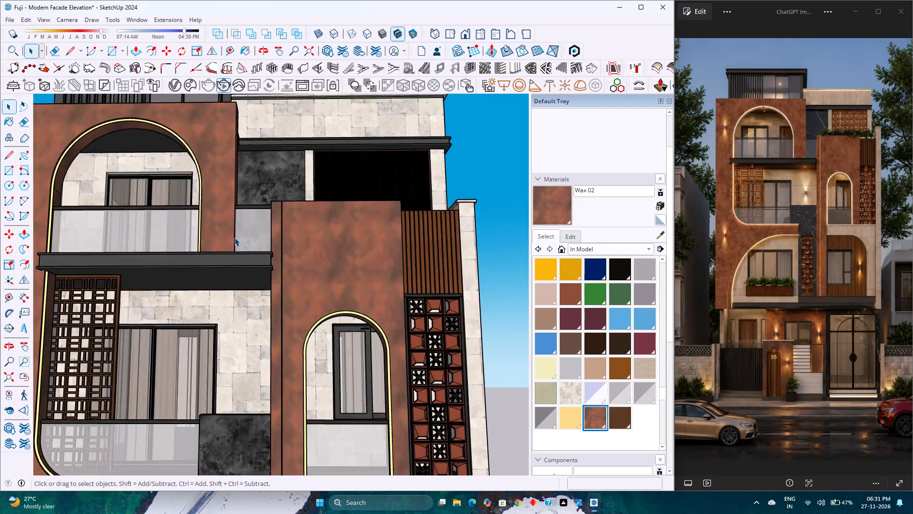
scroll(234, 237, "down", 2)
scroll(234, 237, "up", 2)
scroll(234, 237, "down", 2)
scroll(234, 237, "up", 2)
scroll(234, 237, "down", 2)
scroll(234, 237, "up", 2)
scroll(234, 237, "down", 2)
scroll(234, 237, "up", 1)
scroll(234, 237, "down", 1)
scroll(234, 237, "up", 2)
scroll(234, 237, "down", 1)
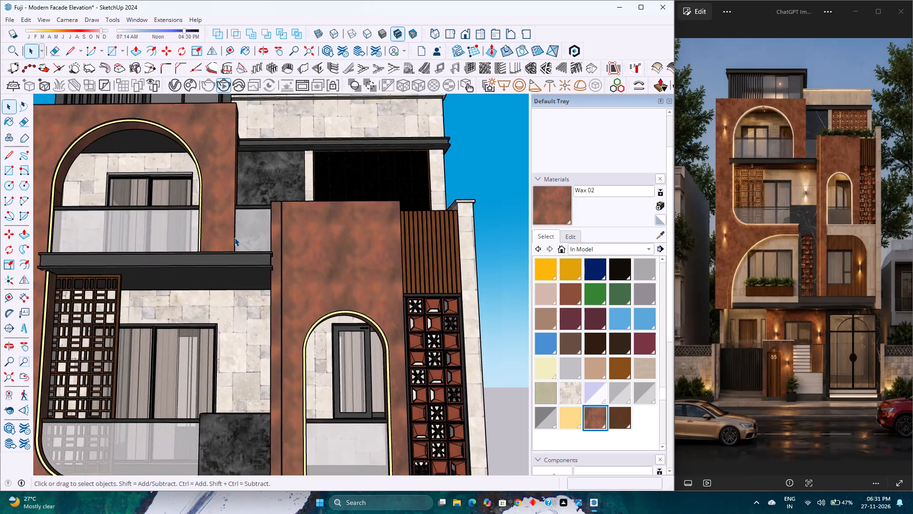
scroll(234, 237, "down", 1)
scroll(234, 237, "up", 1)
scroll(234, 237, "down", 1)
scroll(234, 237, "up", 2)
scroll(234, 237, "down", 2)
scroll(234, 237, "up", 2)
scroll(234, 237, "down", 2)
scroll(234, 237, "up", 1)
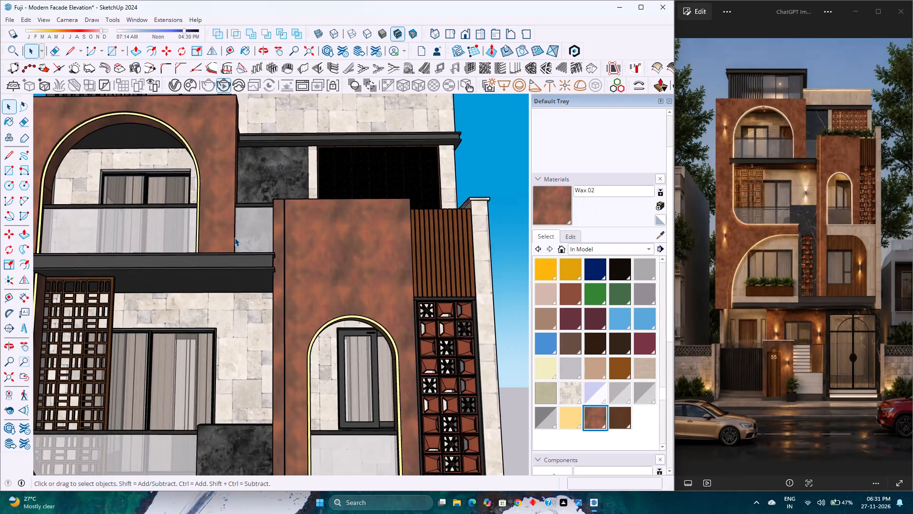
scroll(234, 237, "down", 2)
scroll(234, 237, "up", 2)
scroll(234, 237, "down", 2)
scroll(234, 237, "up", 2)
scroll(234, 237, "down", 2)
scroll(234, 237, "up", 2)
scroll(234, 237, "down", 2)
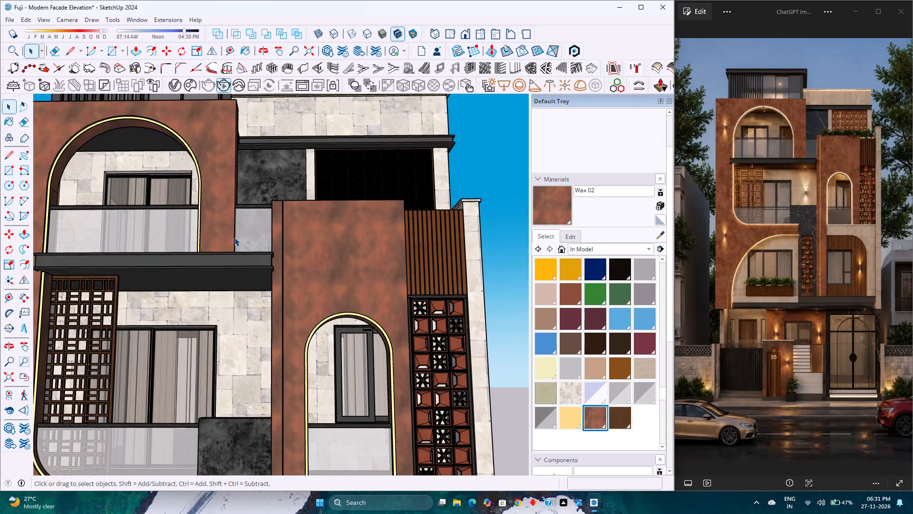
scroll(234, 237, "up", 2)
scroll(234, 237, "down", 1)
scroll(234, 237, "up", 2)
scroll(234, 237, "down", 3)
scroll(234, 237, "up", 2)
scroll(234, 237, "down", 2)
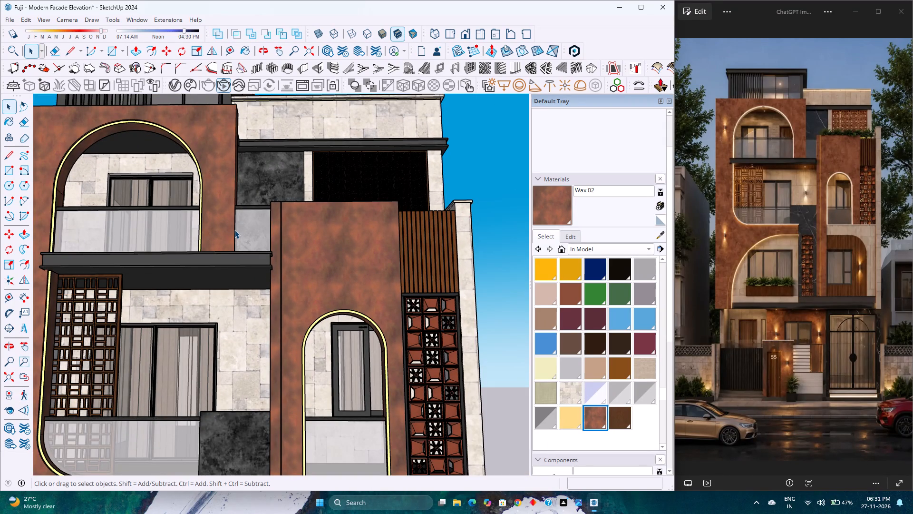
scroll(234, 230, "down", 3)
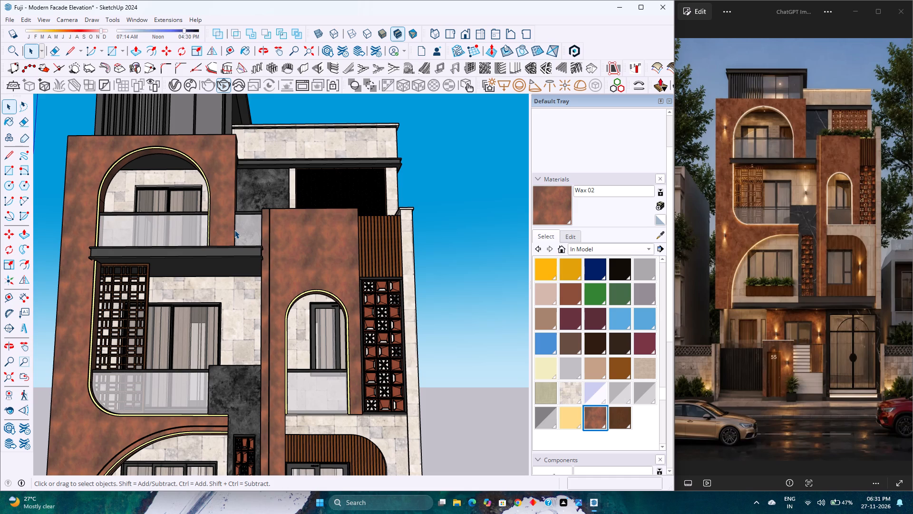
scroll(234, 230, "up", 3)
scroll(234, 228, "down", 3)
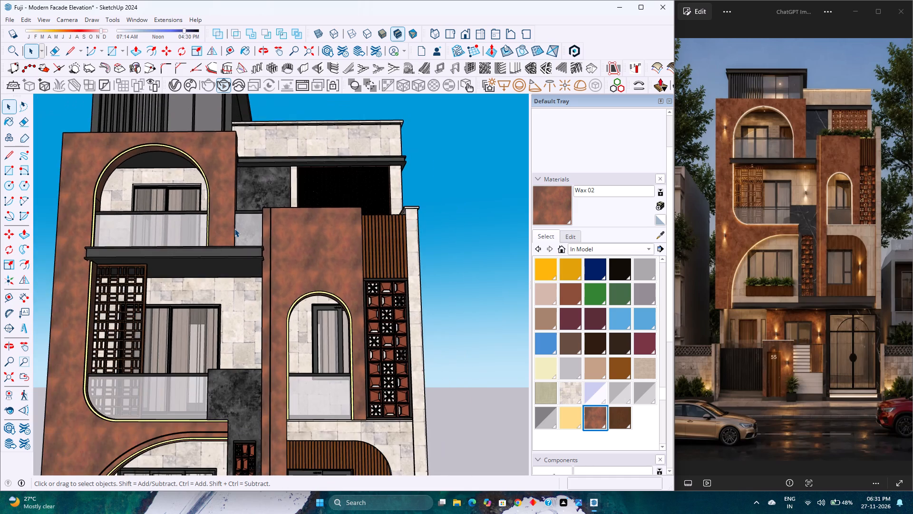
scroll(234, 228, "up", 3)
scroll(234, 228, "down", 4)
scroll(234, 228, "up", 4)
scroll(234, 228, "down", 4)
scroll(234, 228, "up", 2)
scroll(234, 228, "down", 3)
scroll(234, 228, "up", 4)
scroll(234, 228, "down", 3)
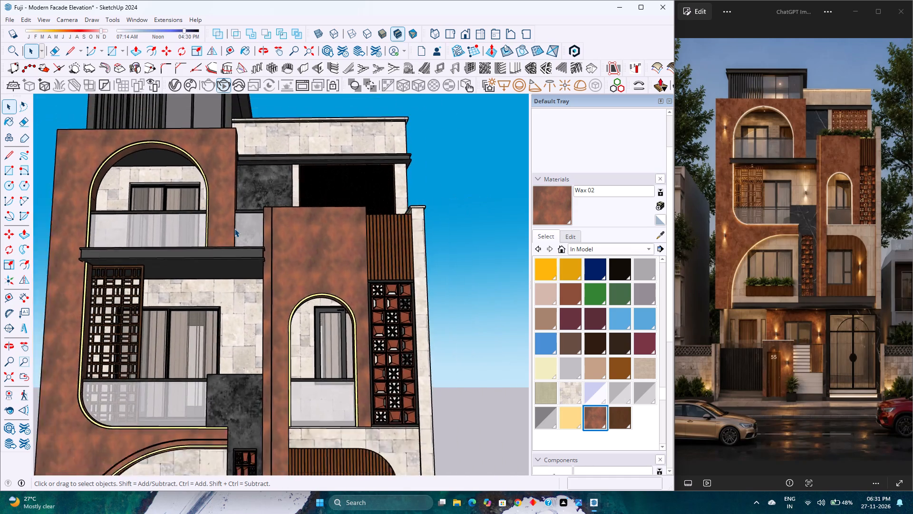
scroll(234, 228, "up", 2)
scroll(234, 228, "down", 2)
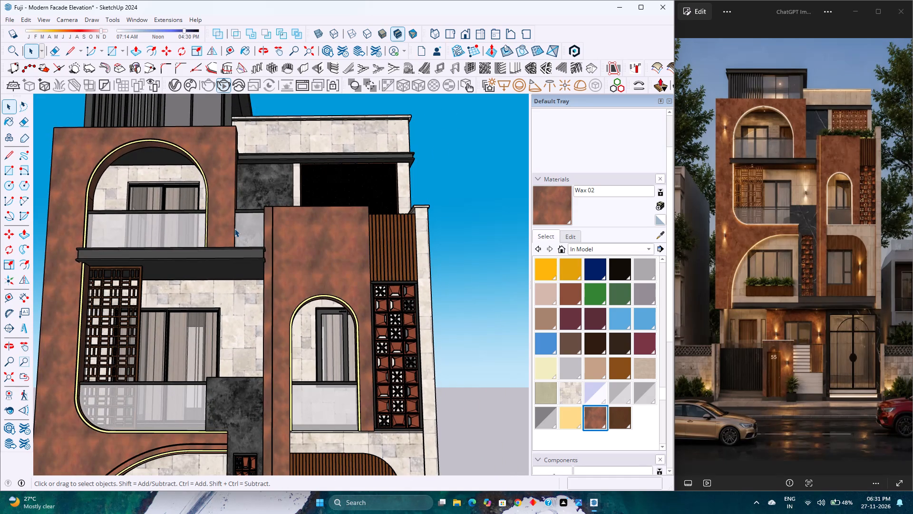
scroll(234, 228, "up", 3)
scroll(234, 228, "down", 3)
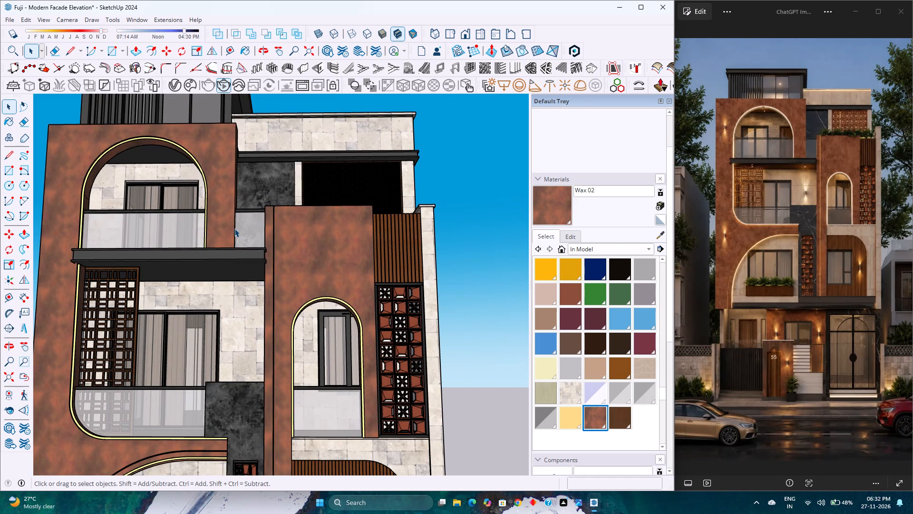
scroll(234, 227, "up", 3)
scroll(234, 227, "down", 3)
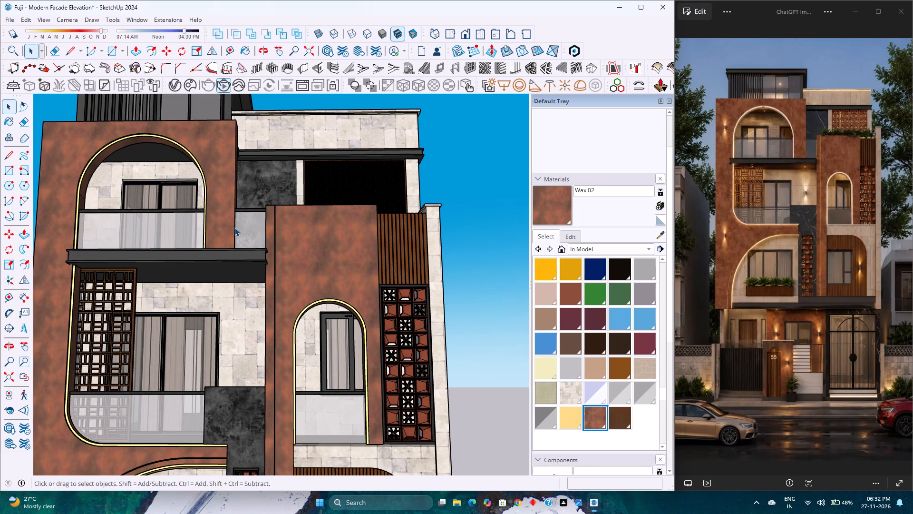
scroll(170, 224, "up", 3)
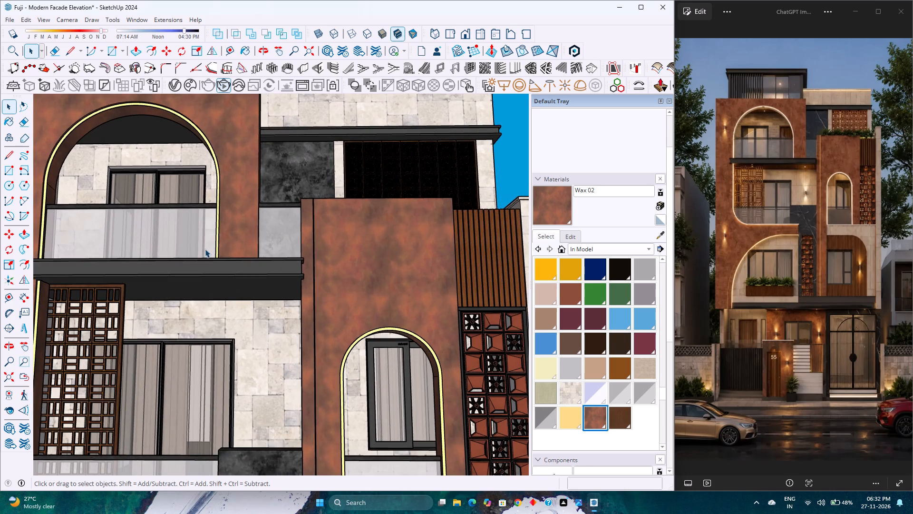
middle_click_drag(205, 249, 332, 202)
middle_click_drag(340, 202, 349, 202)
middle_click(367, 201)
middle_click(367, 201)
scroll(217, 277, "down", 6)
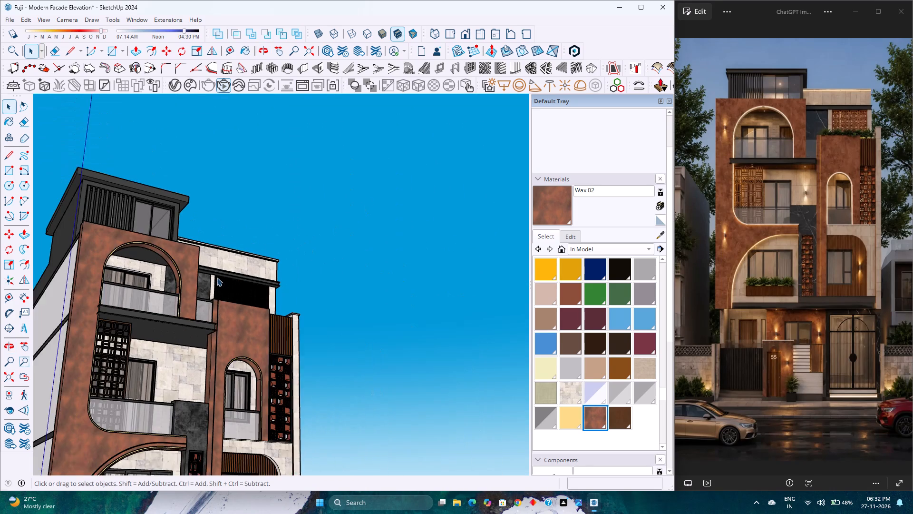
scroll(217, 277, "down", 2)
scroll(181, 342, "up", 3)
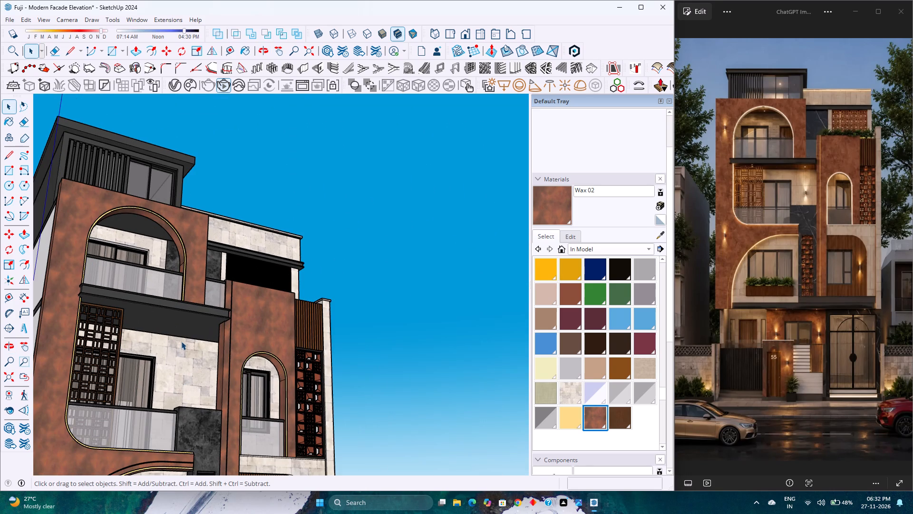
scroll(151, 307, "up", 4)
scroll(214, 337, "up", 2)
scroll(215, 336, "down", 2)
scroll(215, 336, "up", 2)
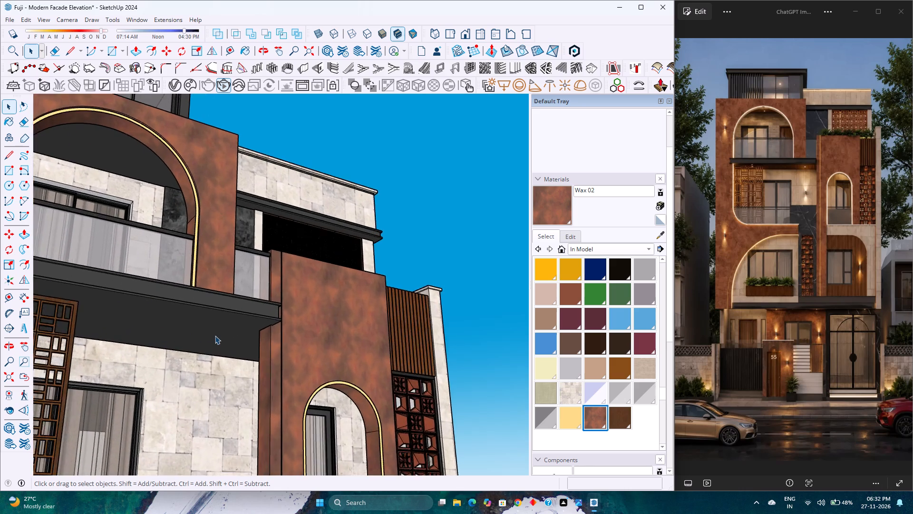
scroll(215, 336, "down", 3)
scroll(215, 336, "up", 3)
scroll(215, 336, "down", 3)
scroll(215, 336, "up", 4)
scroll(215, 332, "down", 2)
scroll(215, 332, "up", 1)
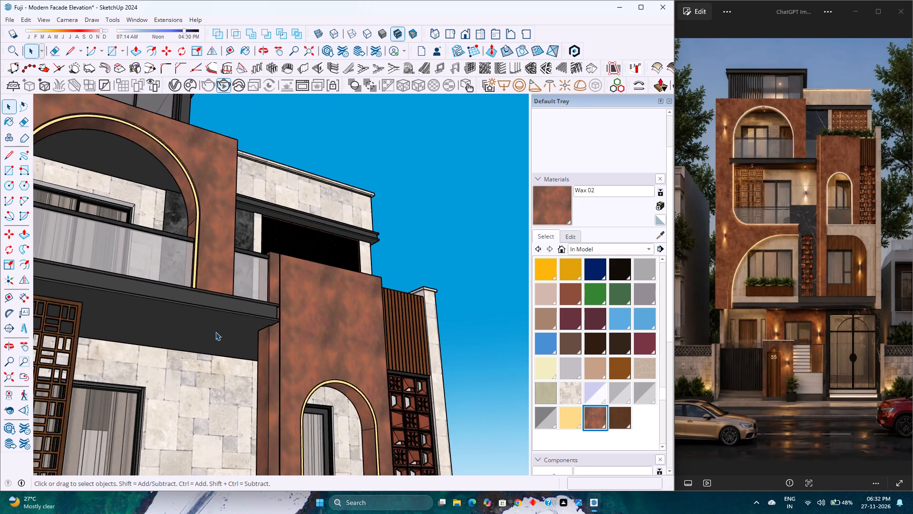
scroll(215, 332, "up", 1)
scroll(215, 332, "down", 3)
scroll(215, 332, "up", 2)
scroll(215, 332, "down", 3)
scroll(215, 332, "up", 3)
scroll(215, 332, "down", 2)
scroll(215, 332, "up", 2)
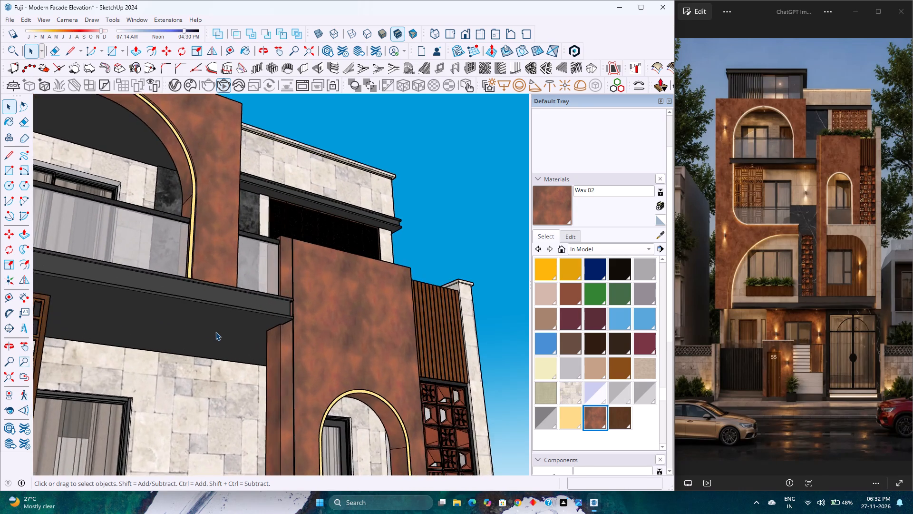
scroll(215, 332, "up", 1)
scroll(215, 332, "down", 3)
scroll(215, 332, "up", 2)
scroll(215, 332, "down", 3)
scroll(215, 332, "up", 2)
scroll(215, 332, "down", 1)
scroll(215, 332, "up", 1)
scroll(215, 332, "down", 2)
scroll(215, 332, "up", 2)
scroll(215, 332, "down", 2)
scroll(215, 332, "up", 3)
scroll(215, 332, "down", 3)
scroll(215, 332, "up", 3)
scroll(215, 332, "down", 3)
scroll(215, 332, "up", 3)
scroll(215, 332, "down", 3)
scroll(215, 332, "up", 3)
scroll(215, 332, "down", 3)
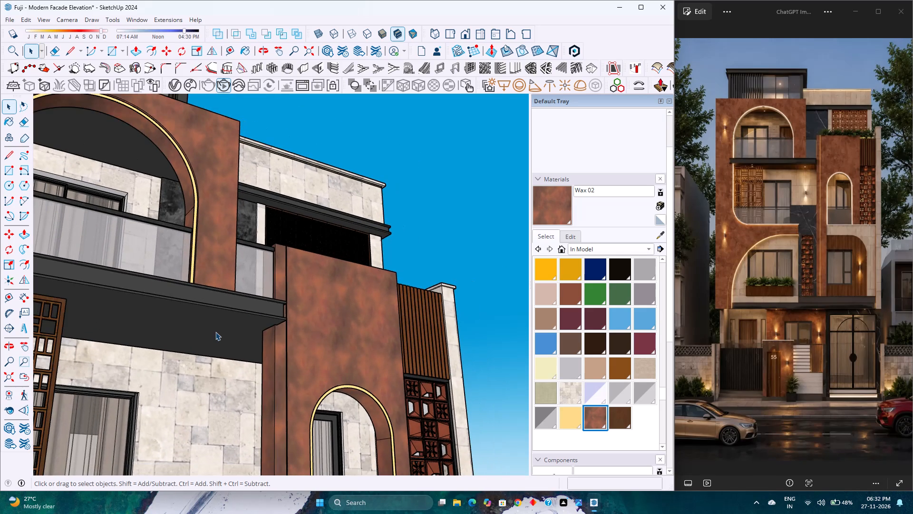
Open the building group, hide the Wax 02 arched front frame group together with its screens, and close the inner group.
scroll(195, 332, "down", 7)
left_click(286, 332)
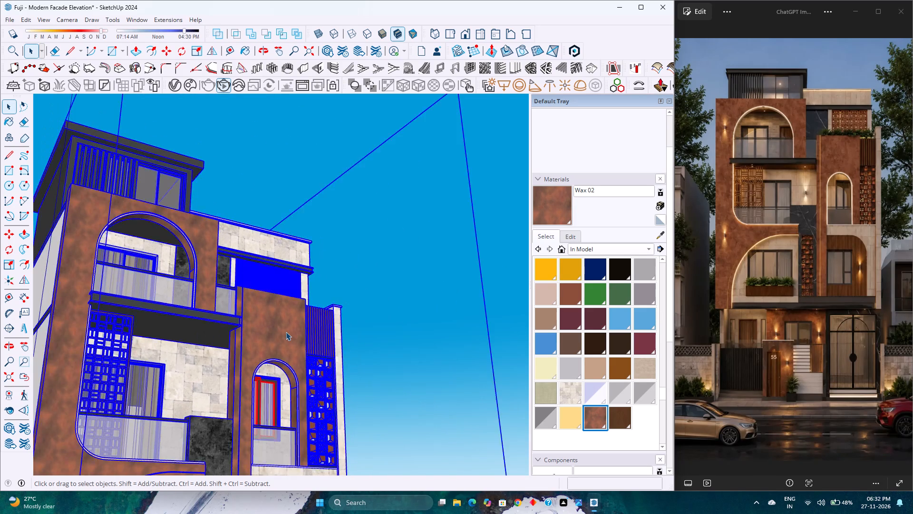
left_click(286, 332)
left_click(286, 332)
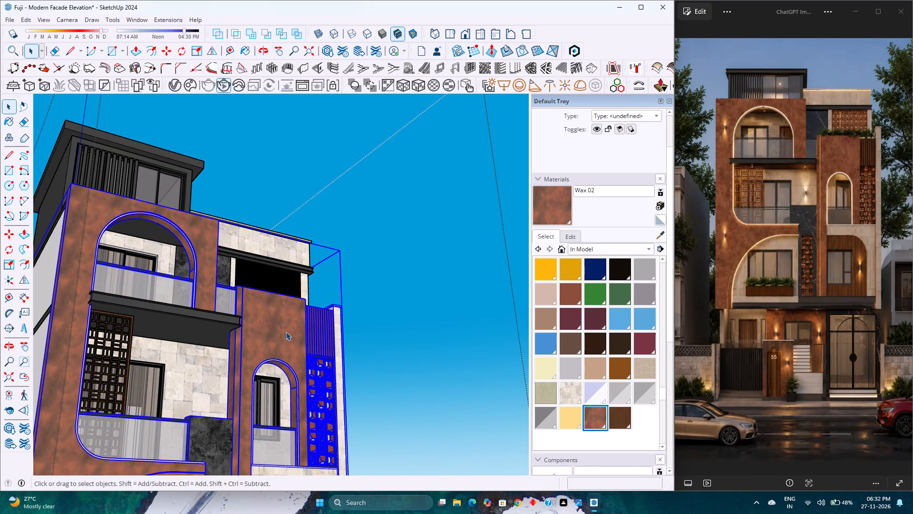
double_click(286, 332)
left_click(286, 332)
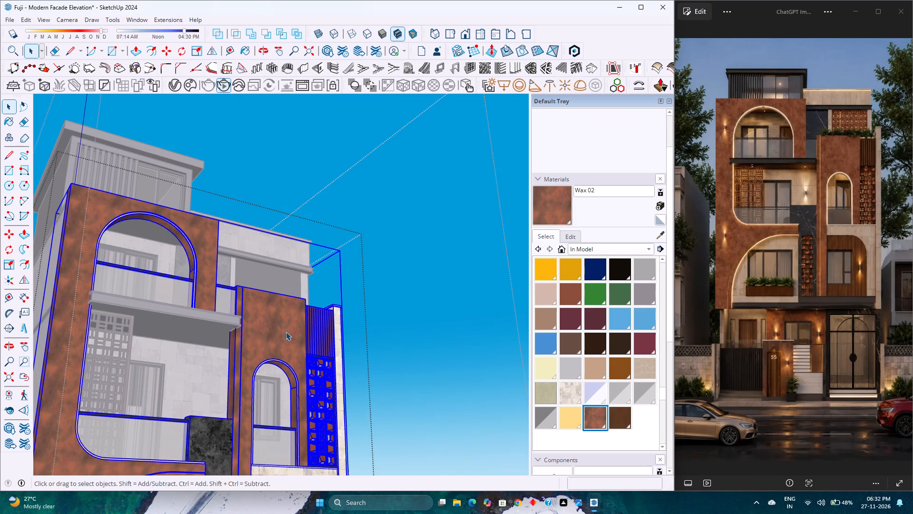
right_click(286, 332)
left_click(328, 109)
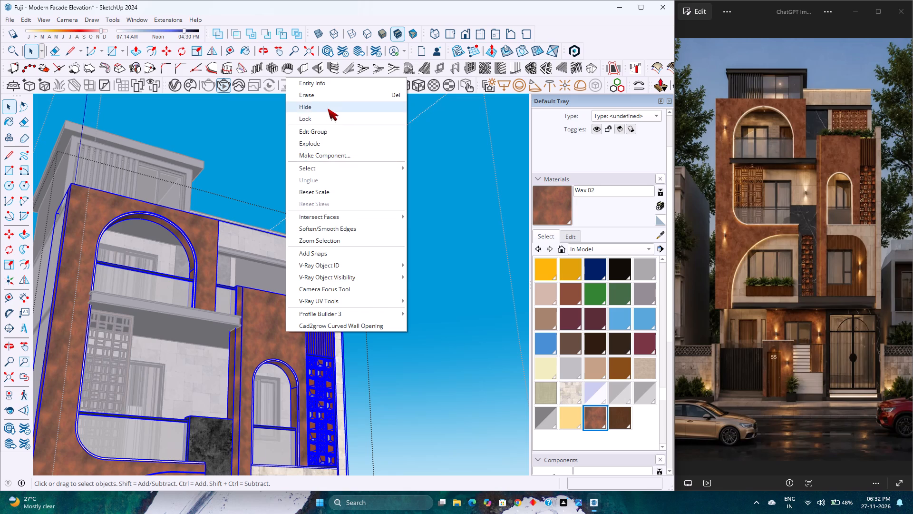
scroll(409, 237, "down", 4)
middle_click_drag(409, 237, 406, 252)
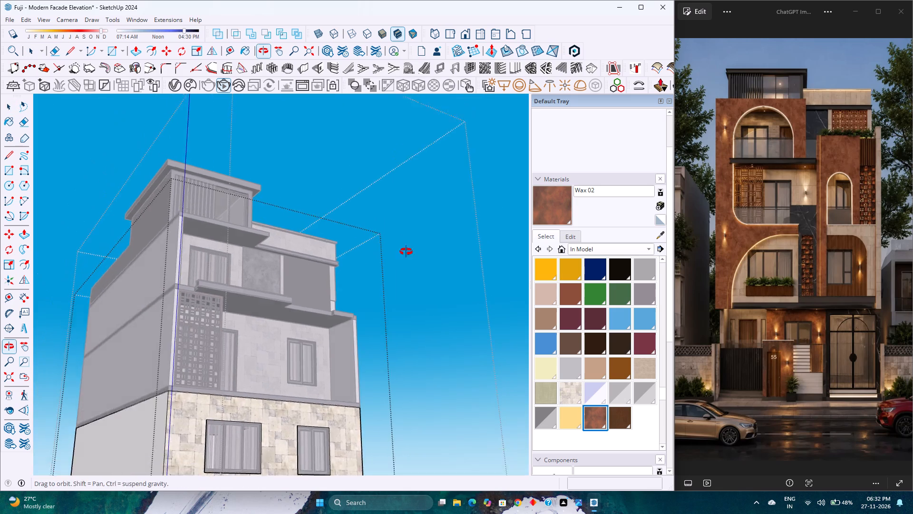
middle_click_drag(406, 252, 397, 270)
middle_click(397, 270)
scroll(394, 260, "down", 7)
middle_click(394, 259)
middle_click_drag(394, 259, 377, 295)
middle_click(377, 295)
scroll(372, 283, "down", 2)
left_click(372, 281)
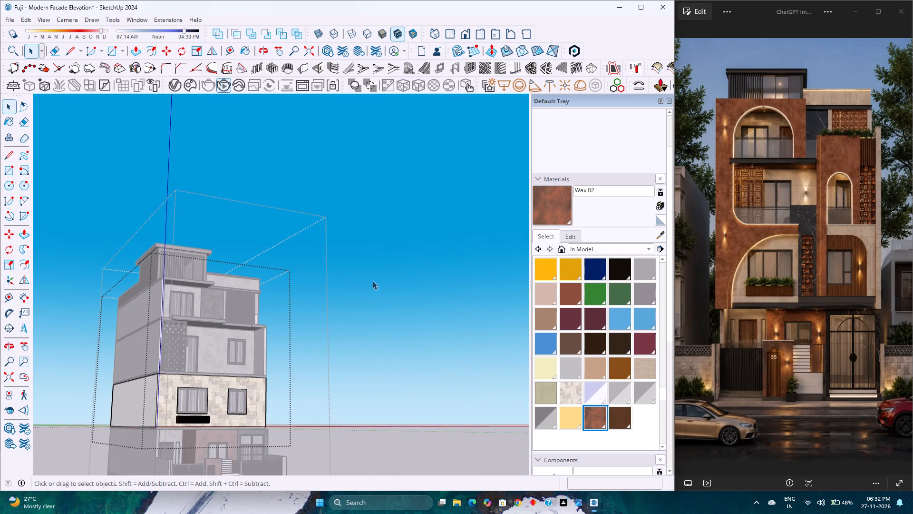
Examine the stone walls, windows, lattice screen and dark slabs behind the arched front frame from the front and side.
scroll(173, 319, "up", 3)
scroll(199, 355, "up", 4)
scroll(271, 362, "up", 2)
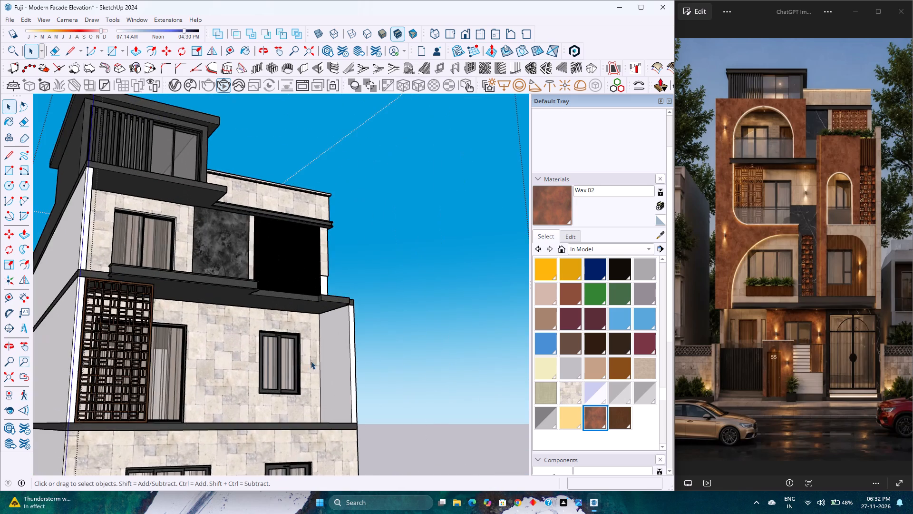
scroll(319, 363, "up", 2)
middle_click_drag(319, 363, 201, 332)
middle_click(201, 332)
scroll(201, 332, "down", 2)
scroll(96, 323, "up", 3)
middle_click_drag(96, 323, 117, 325)
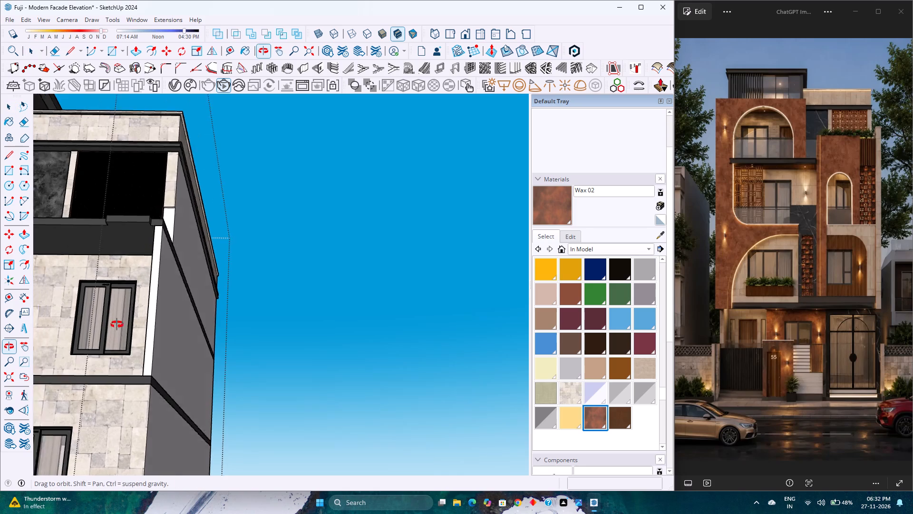
middle_click_drag(117, 325, 224, 332)
middle_click(224, 332)
scroll(224, 332, "down", 2)
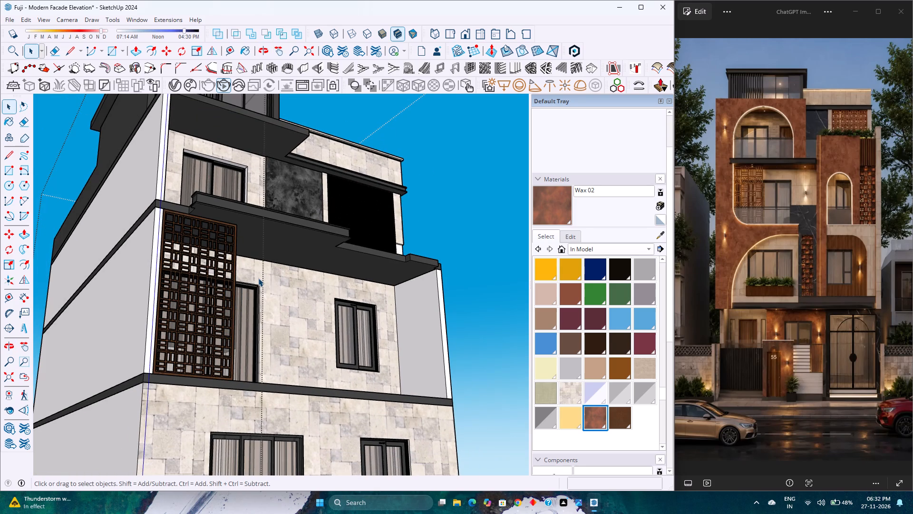
scroll(258, 278, "up", 3)
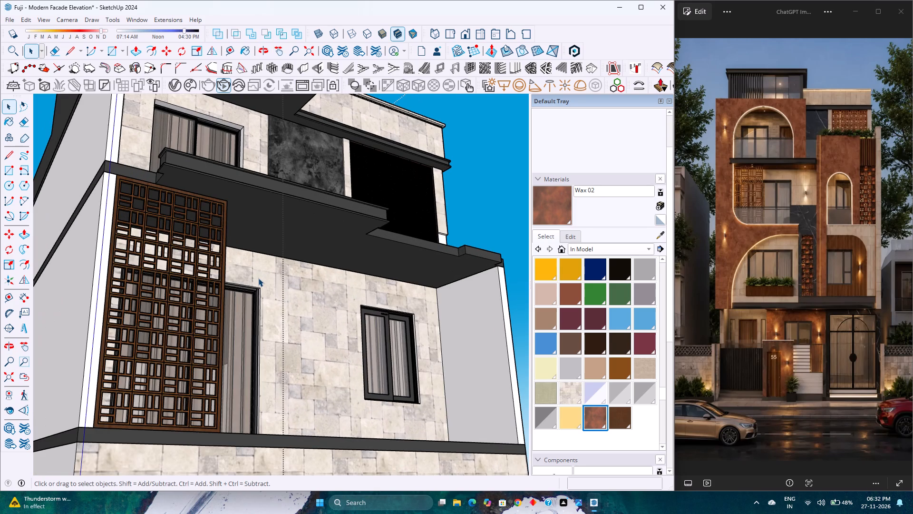
scroll(258, 277, "up", 1)
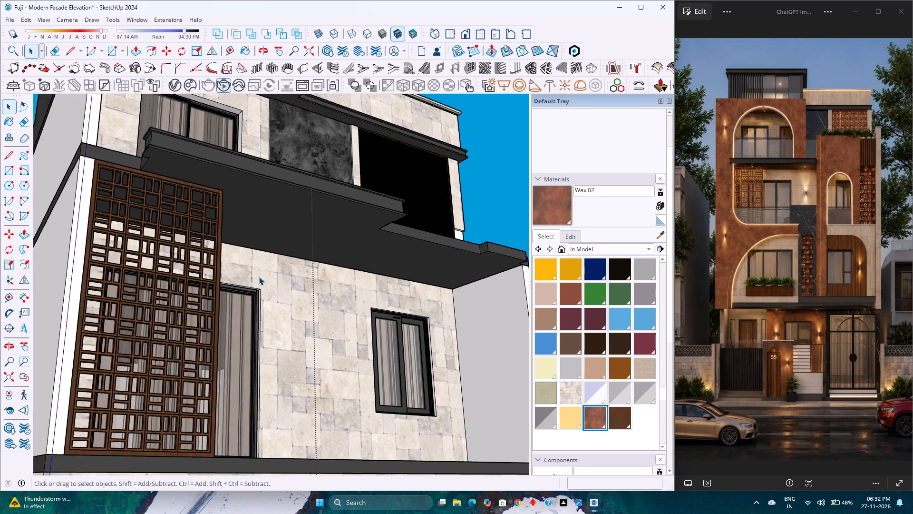
scroll(259, 277, "up", 2)
middle_click_drag(261, 275, 243, 329, "shift")
middle_click(243, 329, "shift")
scroll(254, 301, "down", 7)
scroll(254, 301, "up", 3)
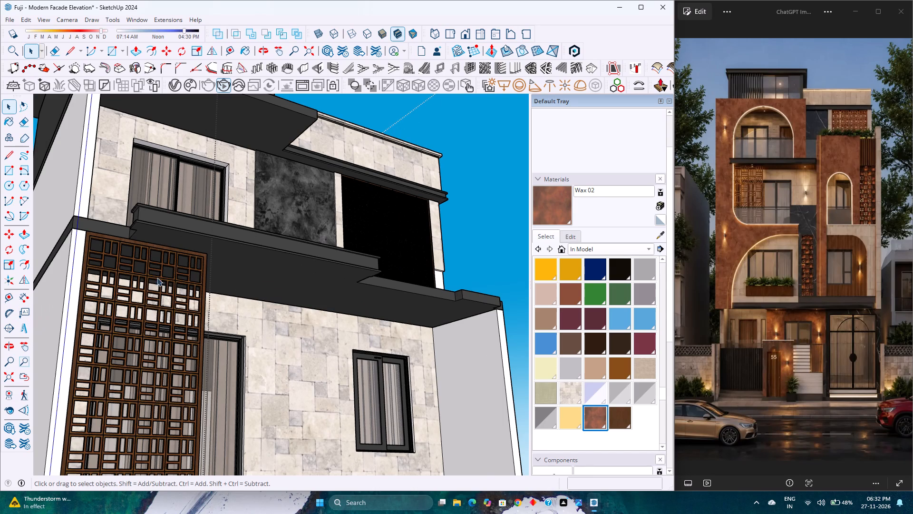
Open the upper balcony slab group and place a guide 2'5.5" in from its front edge across the underside.
scroll(316, 290, "up", 4)
scroll(316, 289, "down", 3)
scroll(316, 289, "up", 1)
double_click(315, 288)
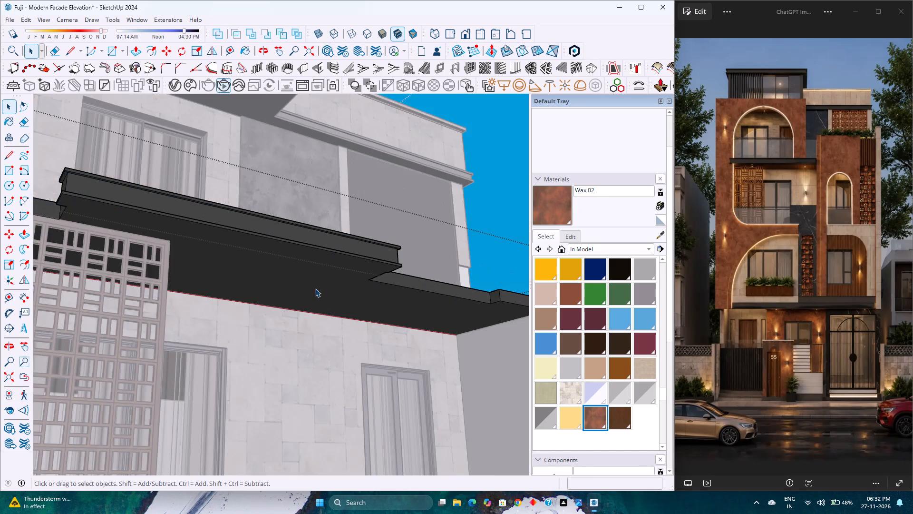
scroll(315, 288, "up", 2)
middle_click_drag(315, 288, 337, 232)
middle_click(337, 232)
scroll(336, 231, "down", 6)
middle_click_drag(311, 255, 319, 241)
middle_click(319, 241)
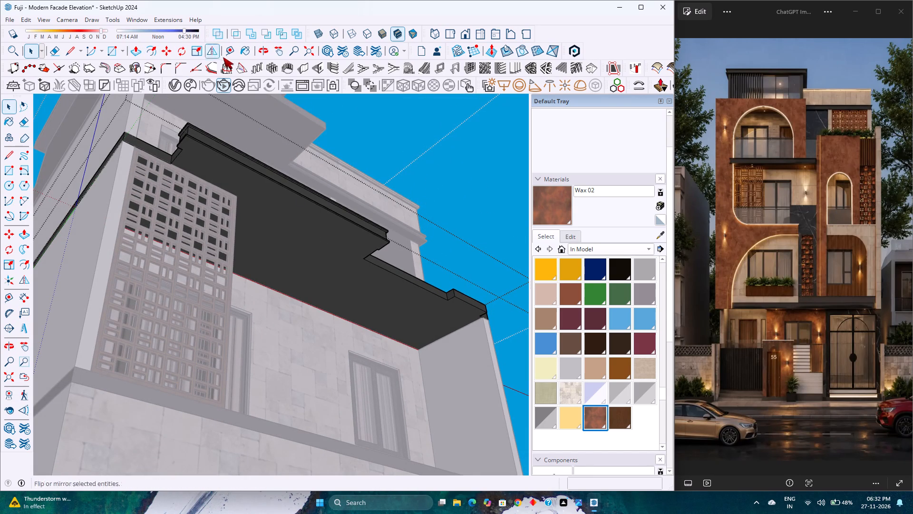
left_click(233, 49)
scroll(347, 277, "up", 3)
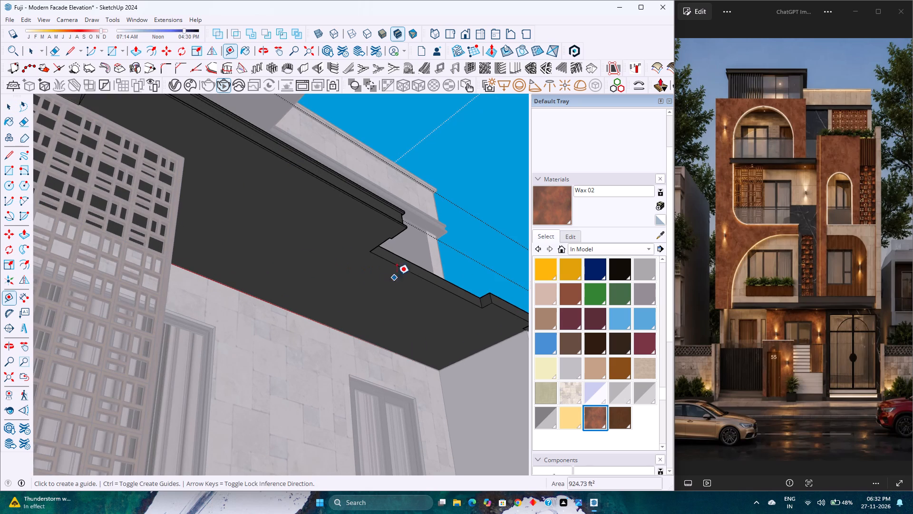
left_click(402, 266)
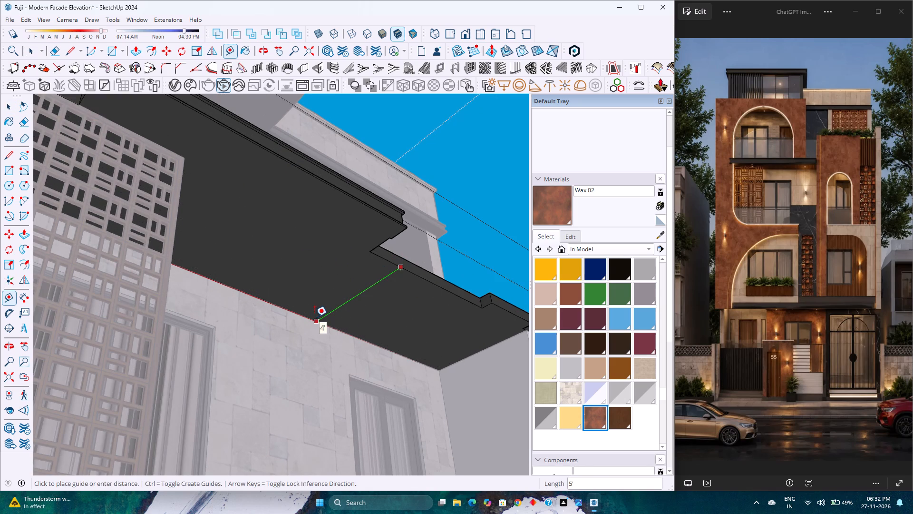
type("2'5.5")
key("Return")
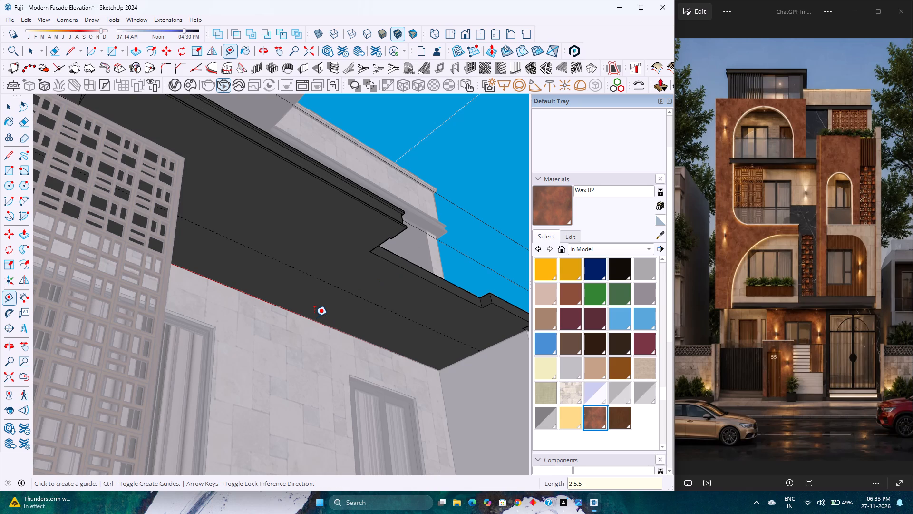
Place a guide on the slab underside 2' in from the side wall at the end away from the lattice screen.
scroll(314, 316, "down", 3)
scroll(431, 349, "up", 5)
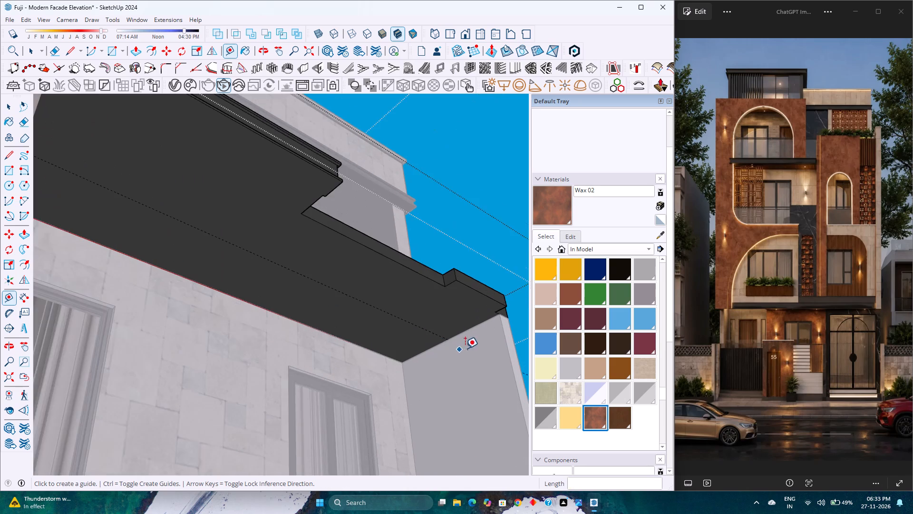
scroll(465, 348, "up", 3)
left_click(457, 327)
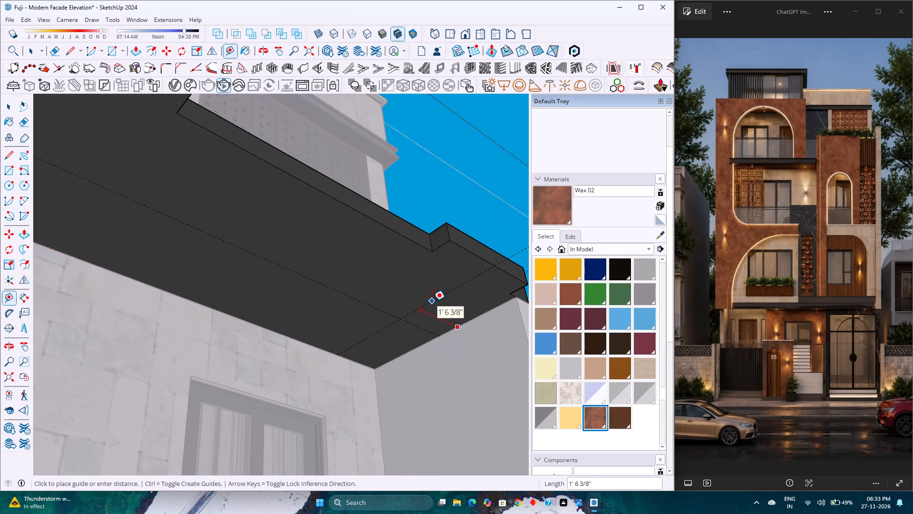
type("2'")
key("Return")
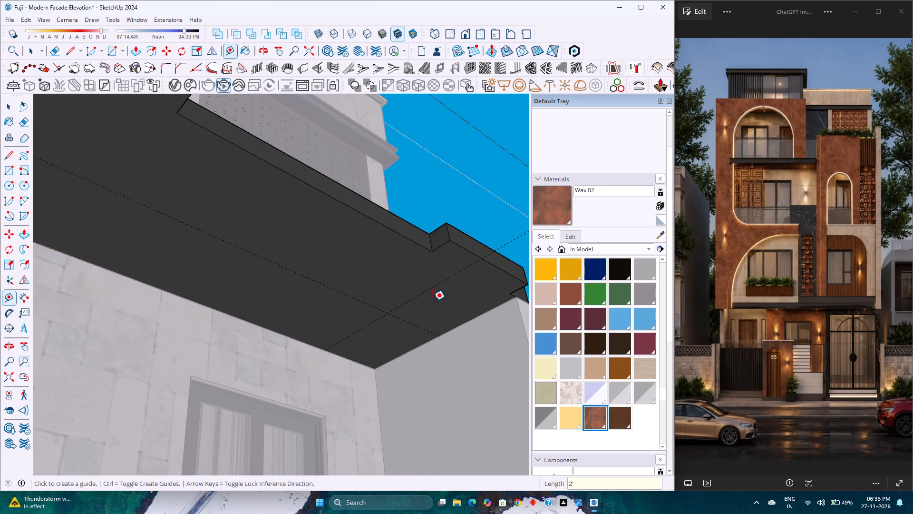
Place another guide on the slab underside 2' in from the side wall at the lattice screen end.
scroll(428, 301, "down", 13)
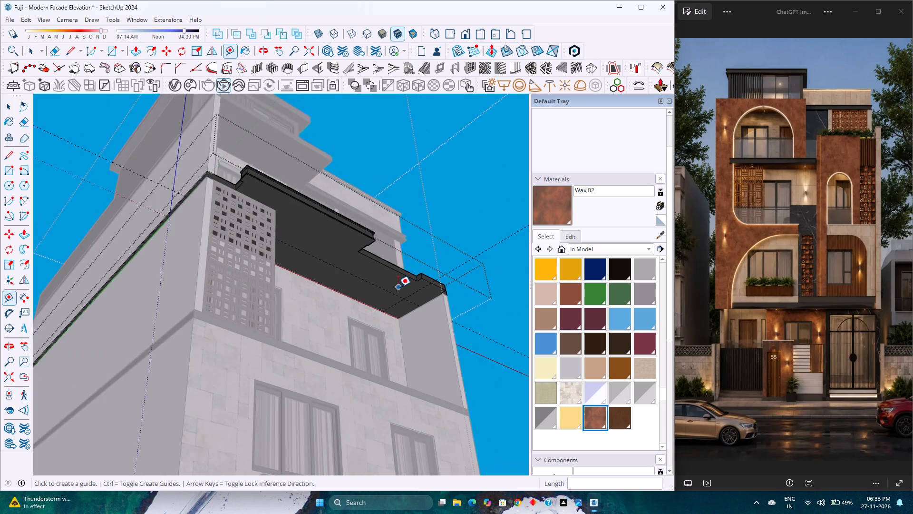
middle_click_drag(391, 287, 209, 265)
middle_click(209, 264)
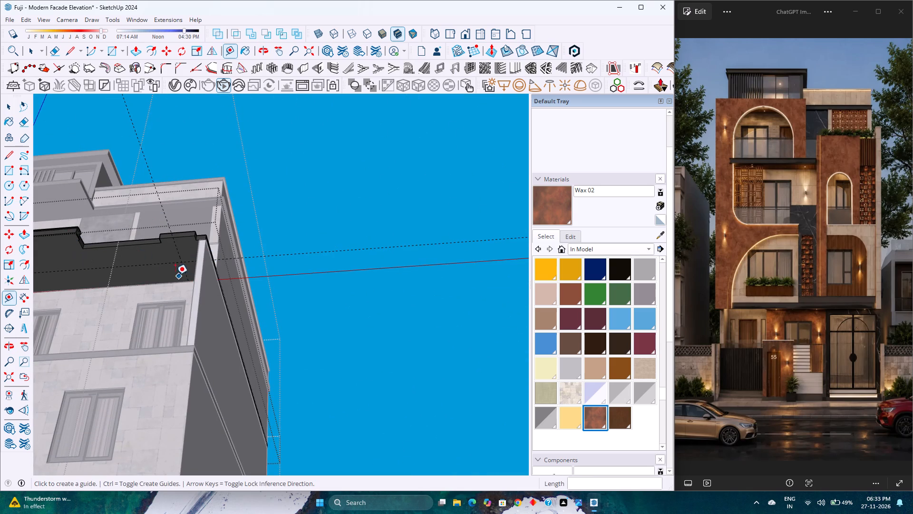
middle_click_drag(165, 273, 371, 256, "shift")
middle_click(371, 256, "shift")
middle_click_drag(289, 260, 89, 292)
middle_click(89, 292)
middle_click_drag(137, 344, 322, 230)
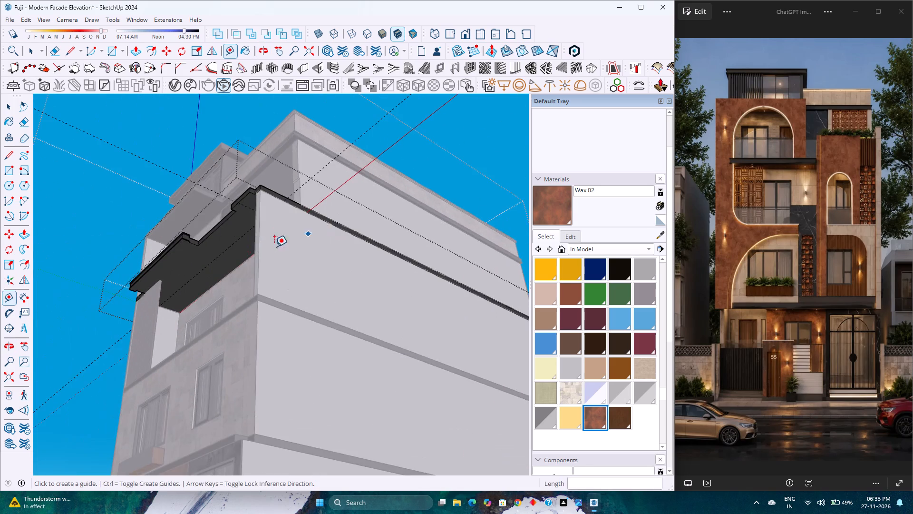
scroll(236, 270, "up", 13)
left_click(152, 320)
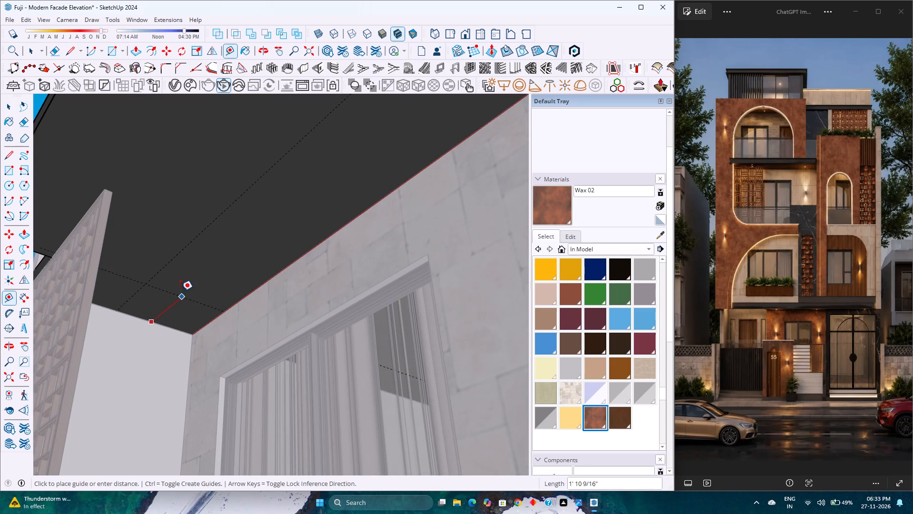
type("2'")
key("Return")
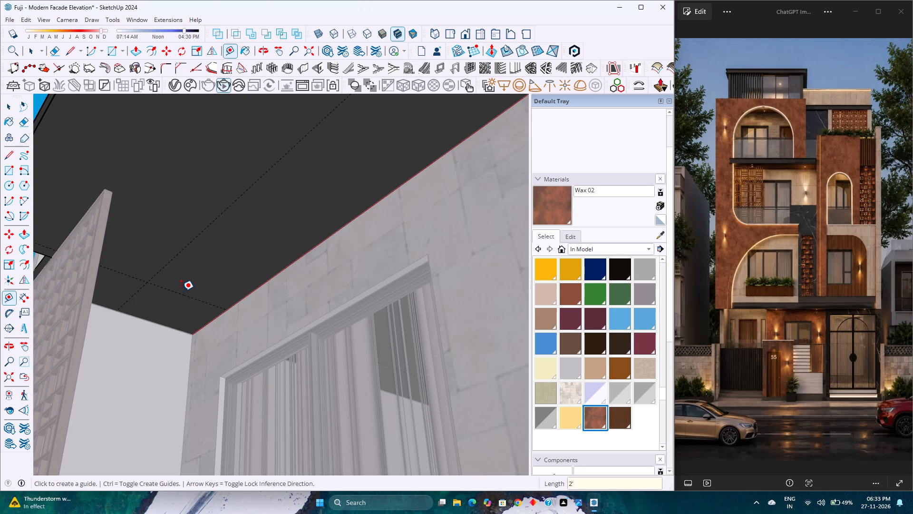
Draw a 3" radius circle at the guide intersection near the lattice screen and set its segments to 240.
key("c")
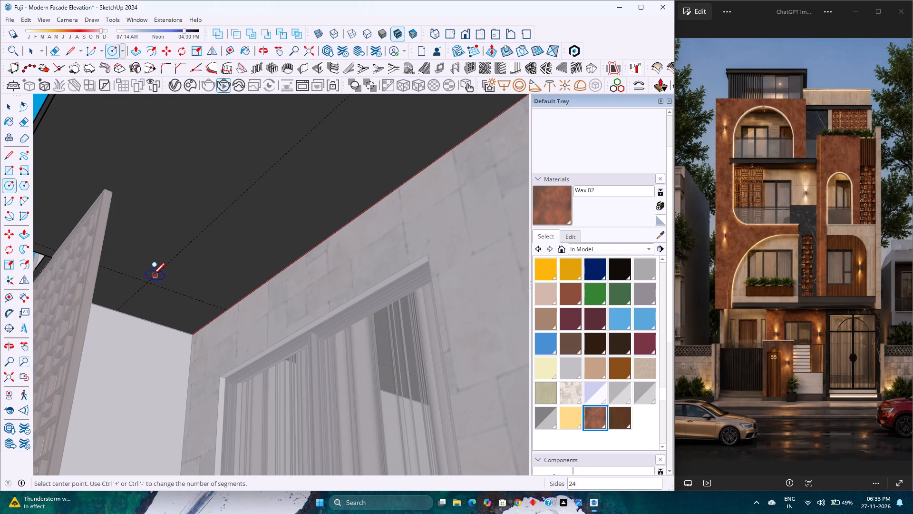
scroll(153, 274, "up", 2)
left_click(146, 282)
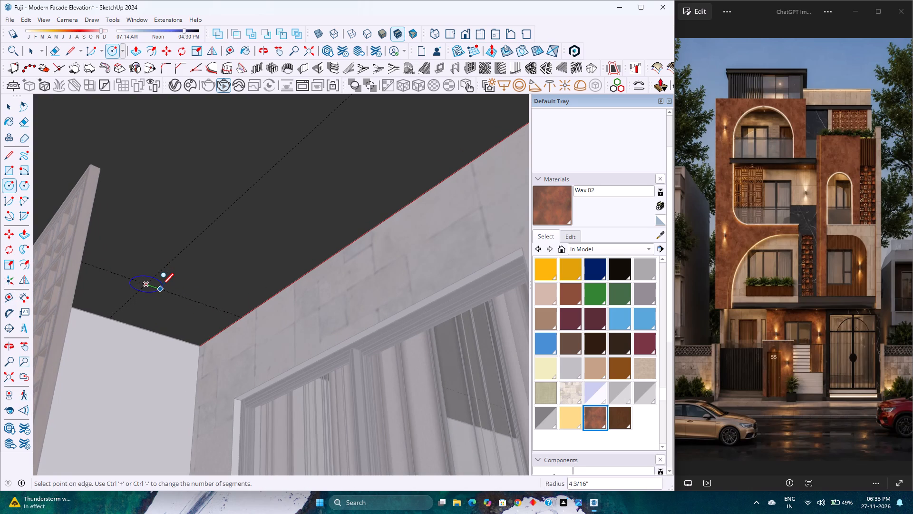
key("3")
key("Return")
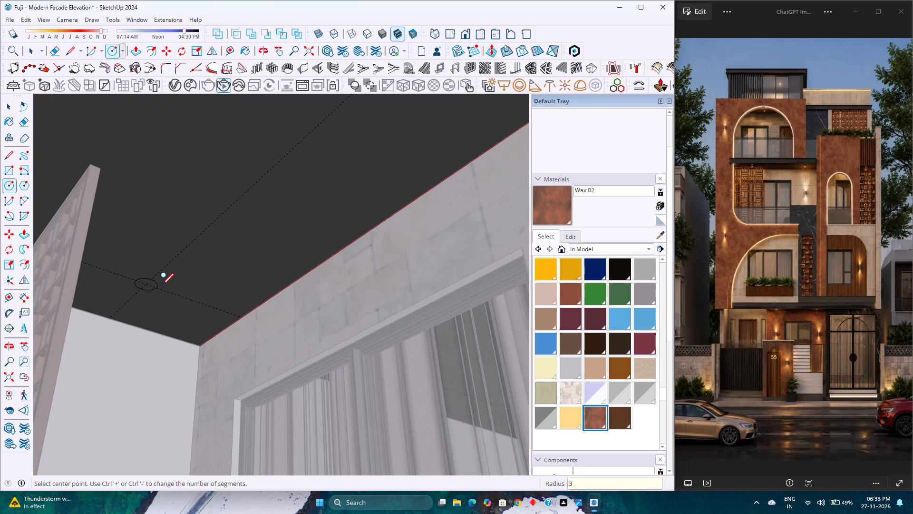
key("space")
scroll(162, 284, "up", 6)
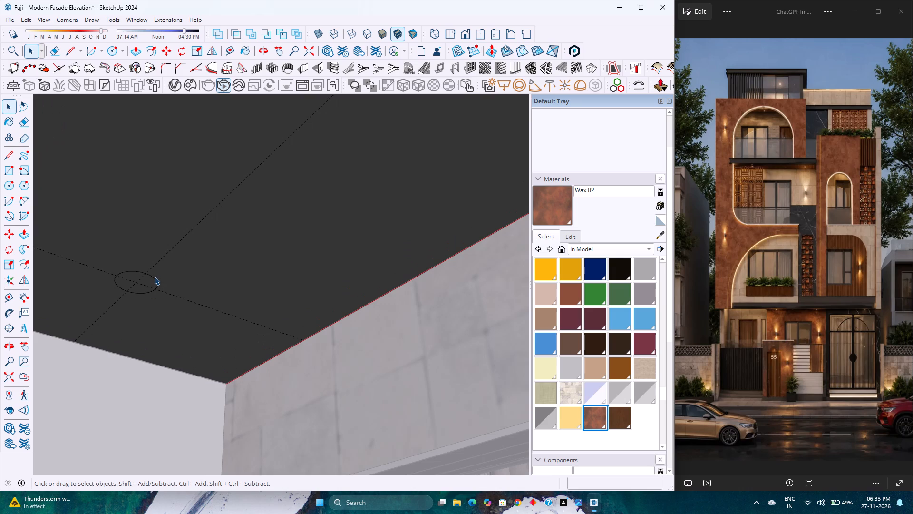
left_click(155, 278)
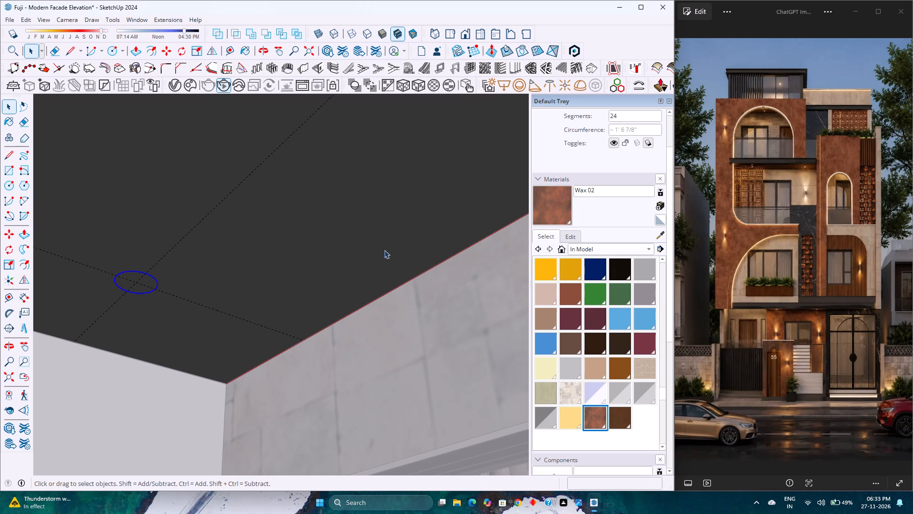
scroll(595, 145, "up", 3)
left_click(626, 176)
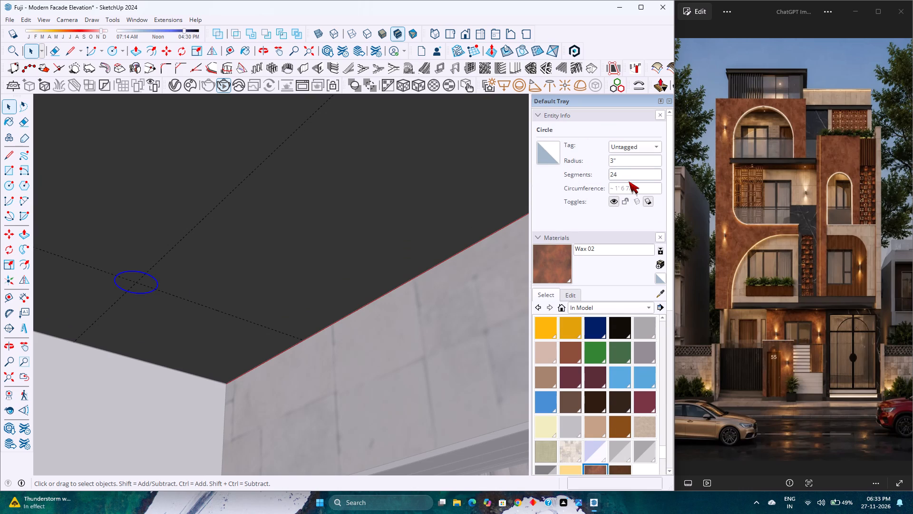
key("0")
key("Return")
Copy the circle face along the underside to the guide intersection at the opposite end of the slab.
scroll(159, 322, "up", 2)
left_click(146, 274)
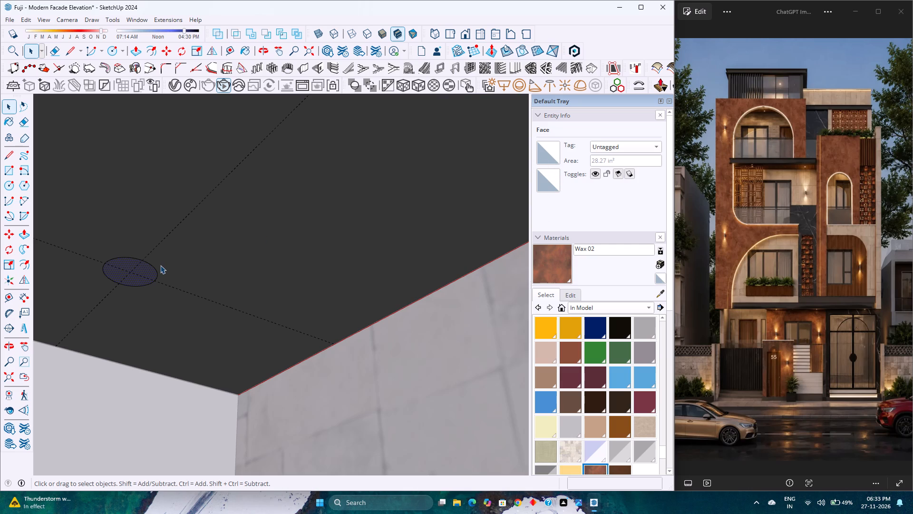
key("m")
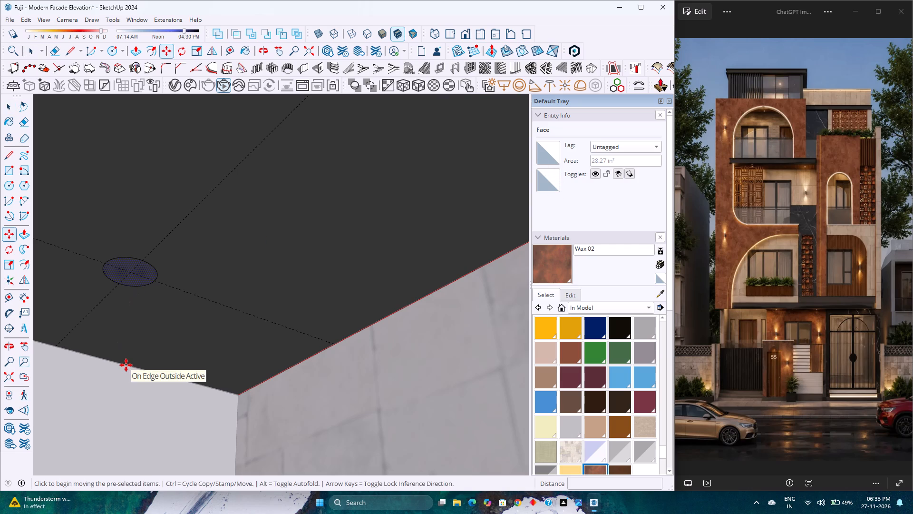
left_click(134, 272)
scroll(134, 272, "down", 13)
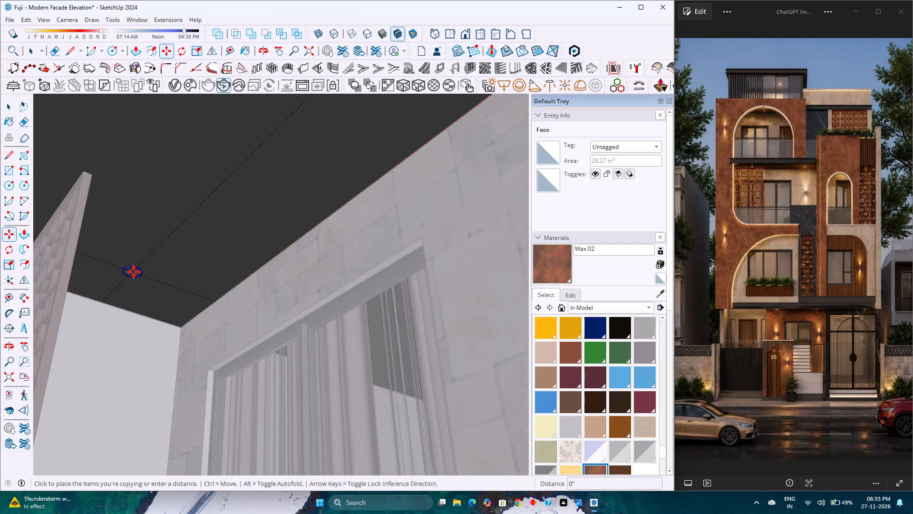
scroll(134, 272, "down", 10)
middle_click_drag(134, 272, 196, 266)
middle_click(196, 266)
middle_click_drag(196, 266, 197, 266, "shift")
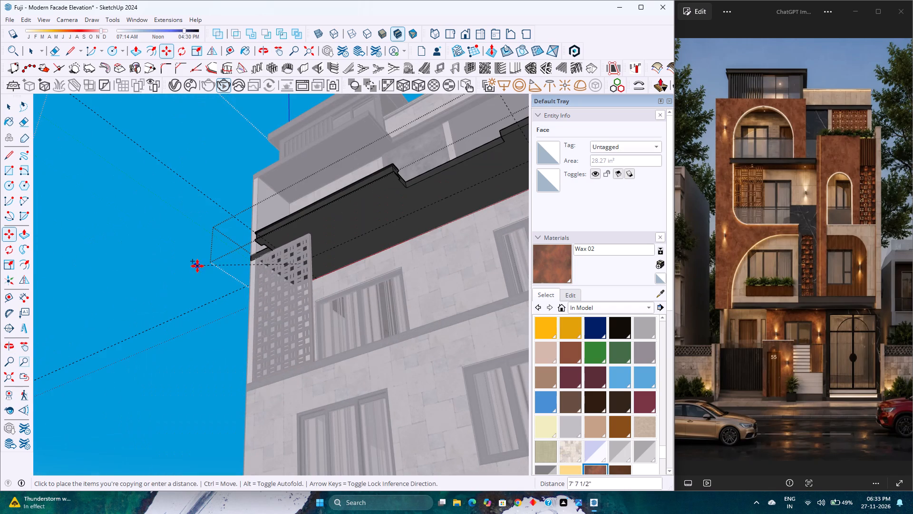
middle_click_drag(197, 266, 124, 291, "shift")
scroll(153, 288, "down", 7)
scroll(421, 224, "up", 2)
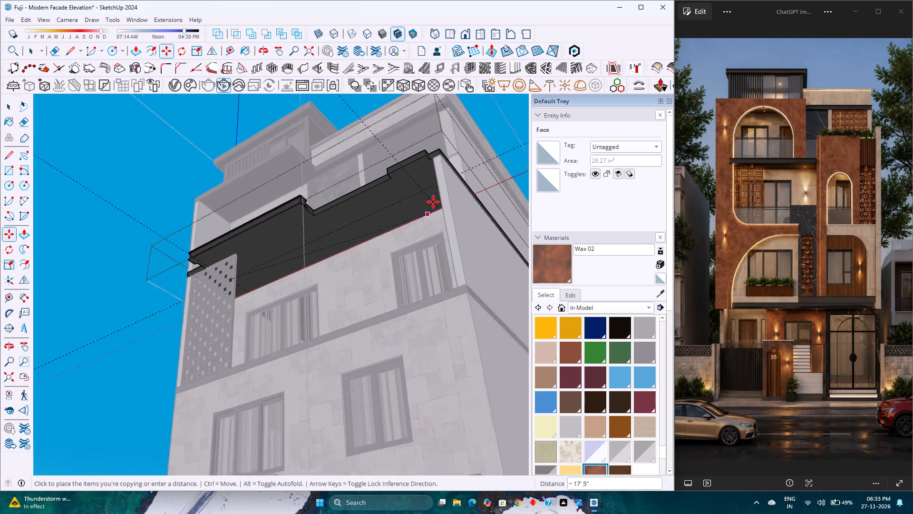
scroll(433, 202, "up", 16)
left_click(414, 196)
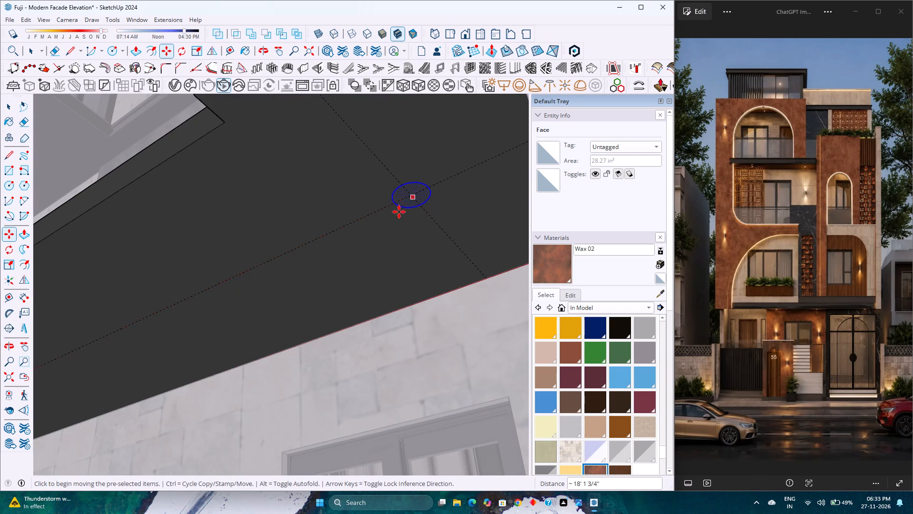
Divide the copy into evenly spaced circles between the two ends, trying /2 and settling on /3.
scroll(395, 217, "down", 8)
type("/2")
key("Return")
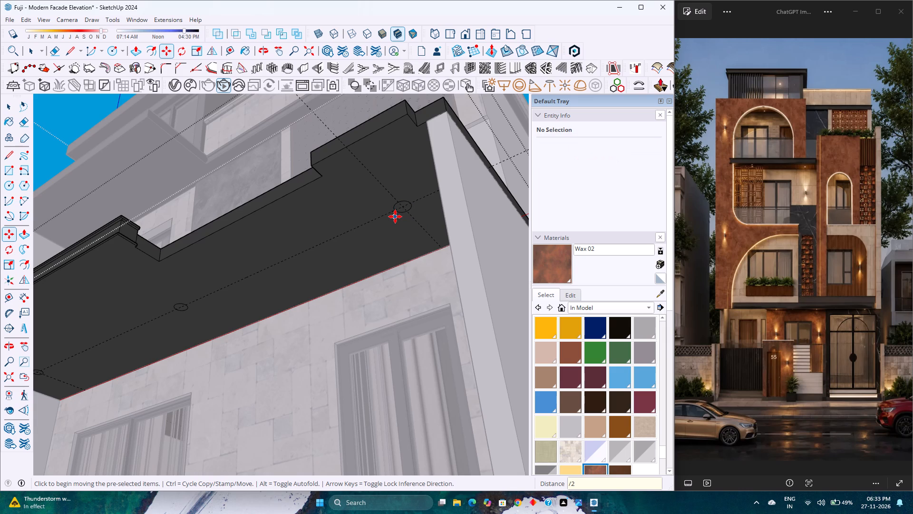
type("/3")
key("Return")
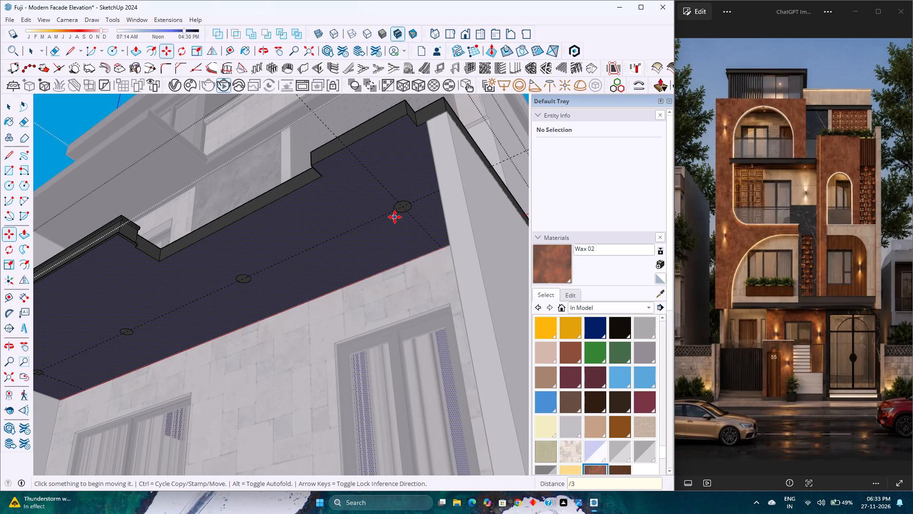
scroll(392, 243, "down", 4)
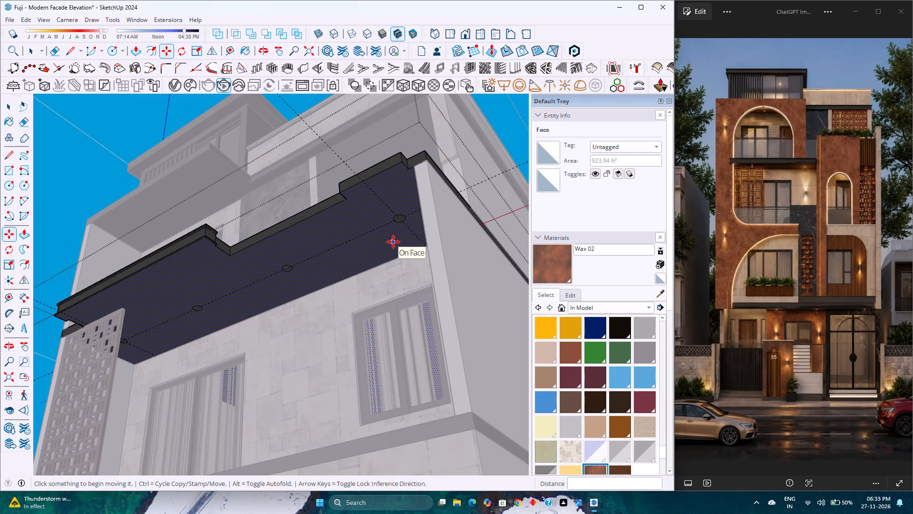
key("space")
Push the four downlight circles 3" up into the balcony slab's underside.
scroll(408, 211, "up", 11)
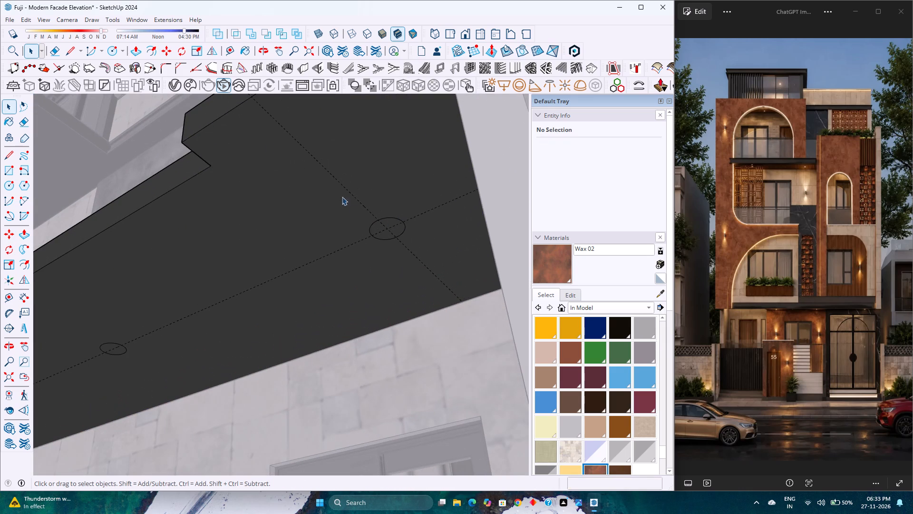
left_click(136, 45)
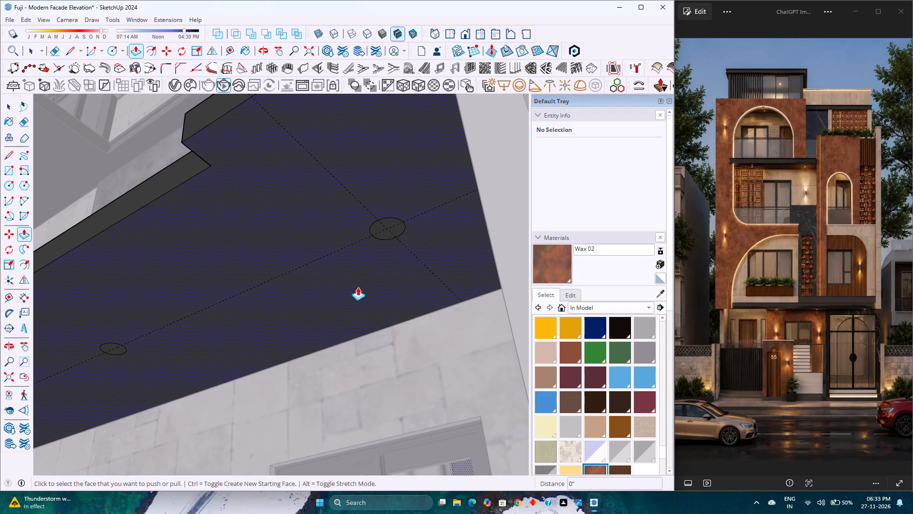
left_click(386, 234)
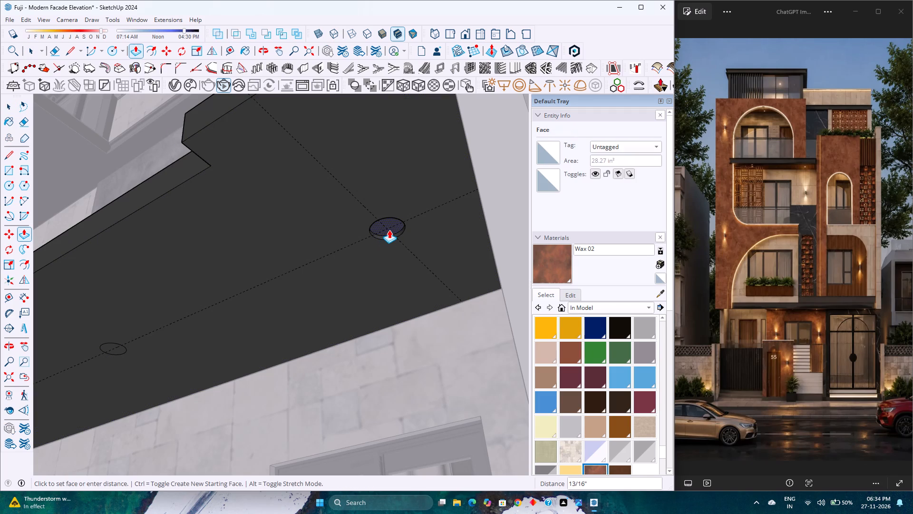
key("3")
key("Return")
scroll(389, 223, "down", 5)
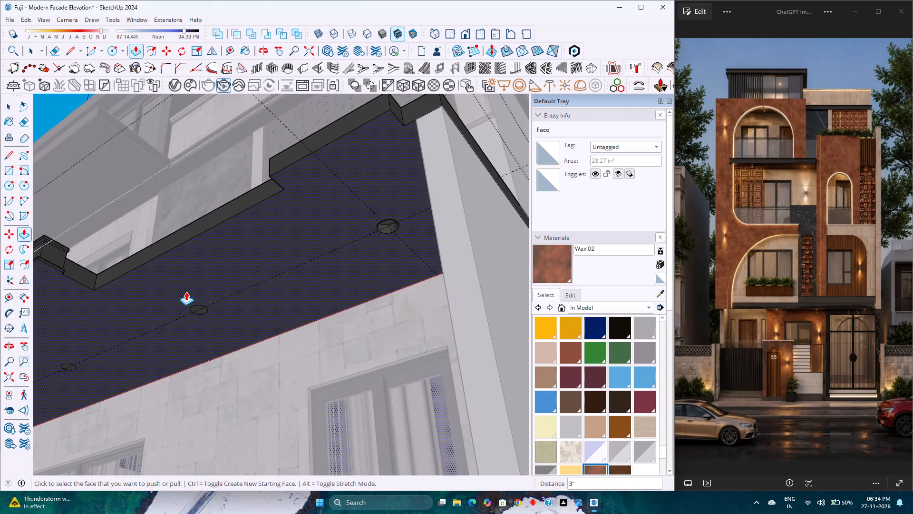
double_click(198, 309)
scroll(198, 309, "down", 4)
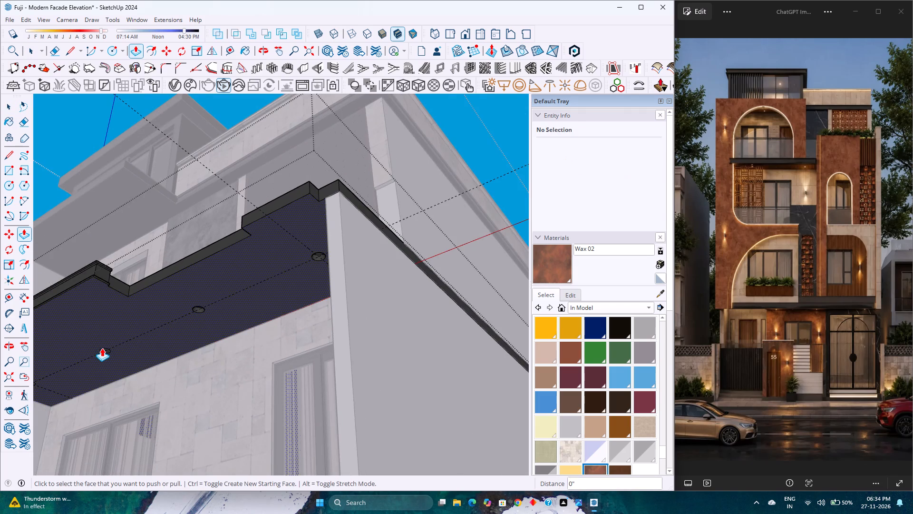
scroll(103, 355, "up", 8)
double_click(110, 349)
scroll(112, 347, "down", 7)
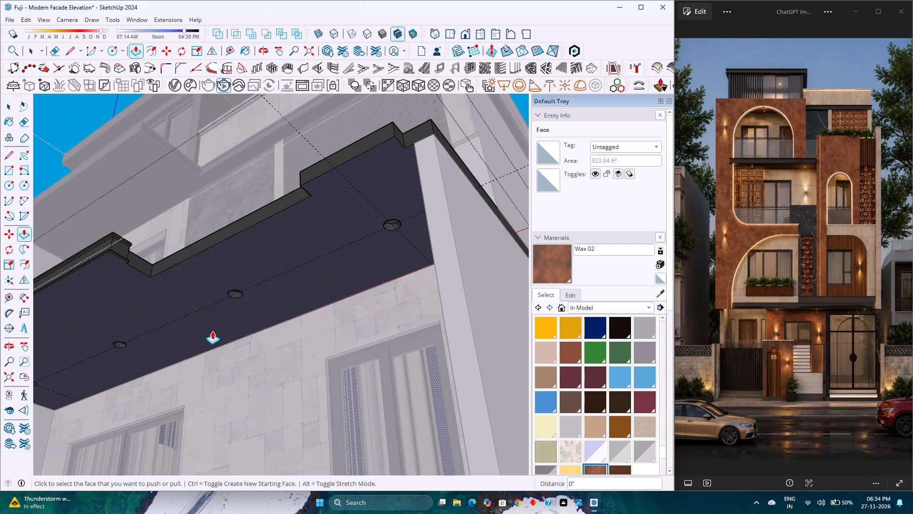
scroll(212, 331, "down", 7)
scroll(125, 350, "up", 18)
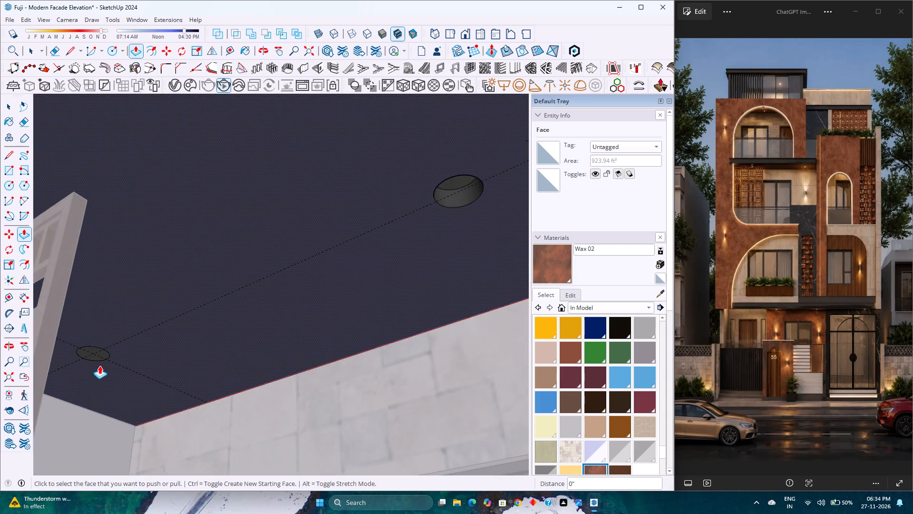
scroll(99, 366, "up", 3)
double_click(101, 356)
scroll(101, 356, "down", 13)
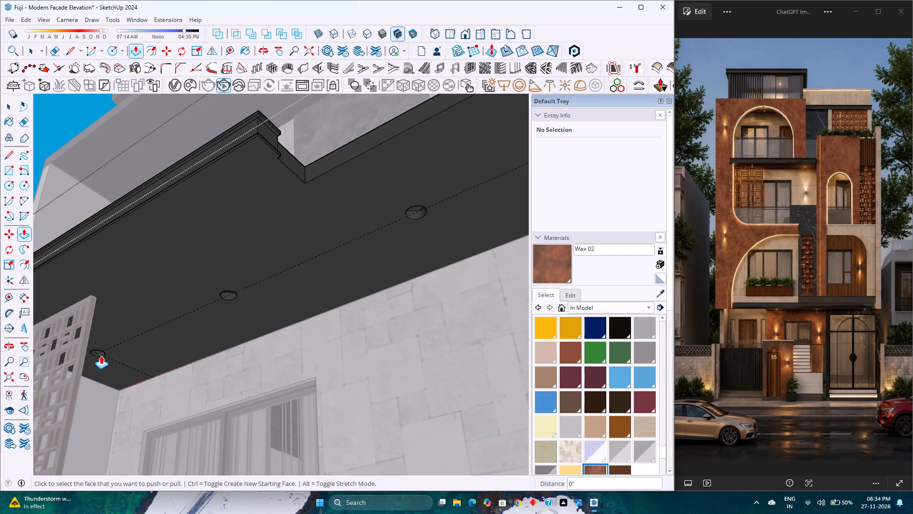
key("space")
Open the projecting roof slab above the top-floor window for editing and place guides 2' in from both ends of its underside.
scroll(101, 356, "down", 10)
middle_click_drag(107, 353, 120, 383)
middle_click(120, 383)
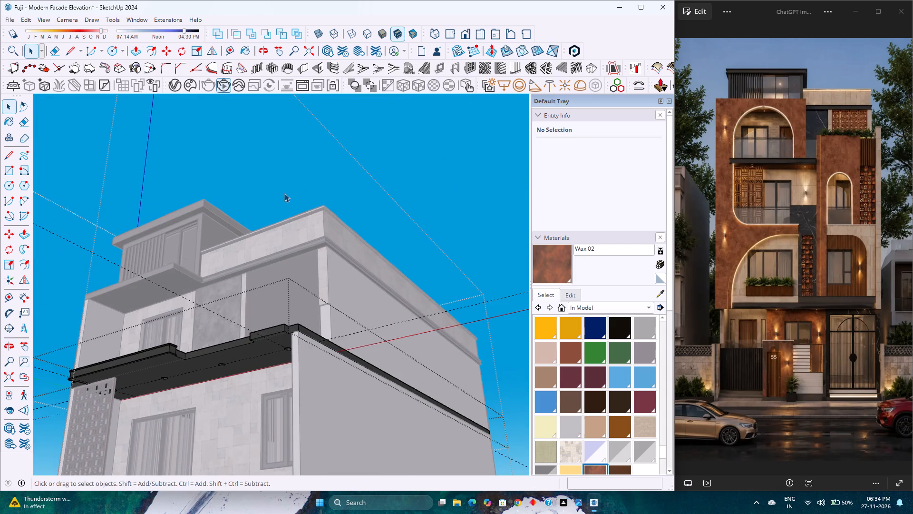
left_click(284, 193)
scroll(158, 306, "up", 5)
middle_click_drag(158, 306, 174, 278)
middle_click(174, 278)
middle_click(174, 278)
scroll(174, 278, "down", 4)
scroll(200, 244, "up", 8)
double_click(217, 244)
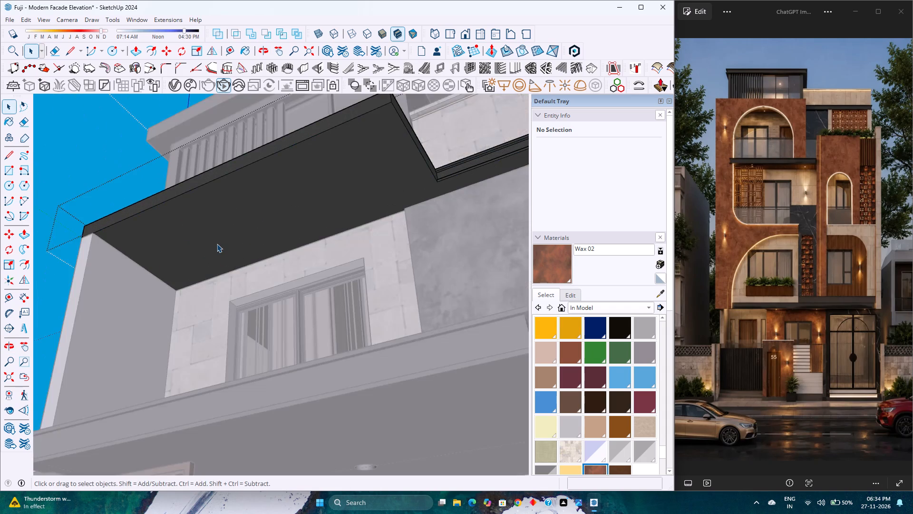
scroll(217, 244, "up", 2)
middle_click_drag(233, 253, 211, 273, "shift")
middle_click(211, 273)
scroll(209, 268, "down", 3)
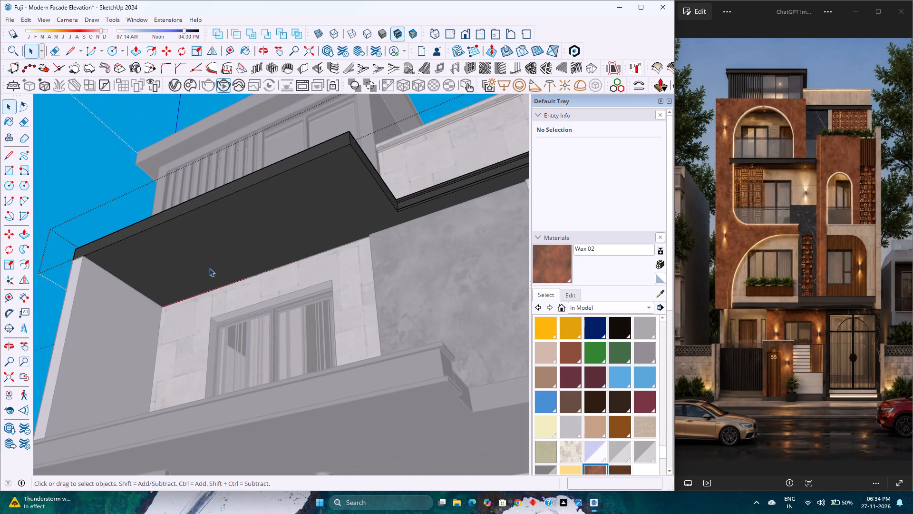
left_click(234, 53)
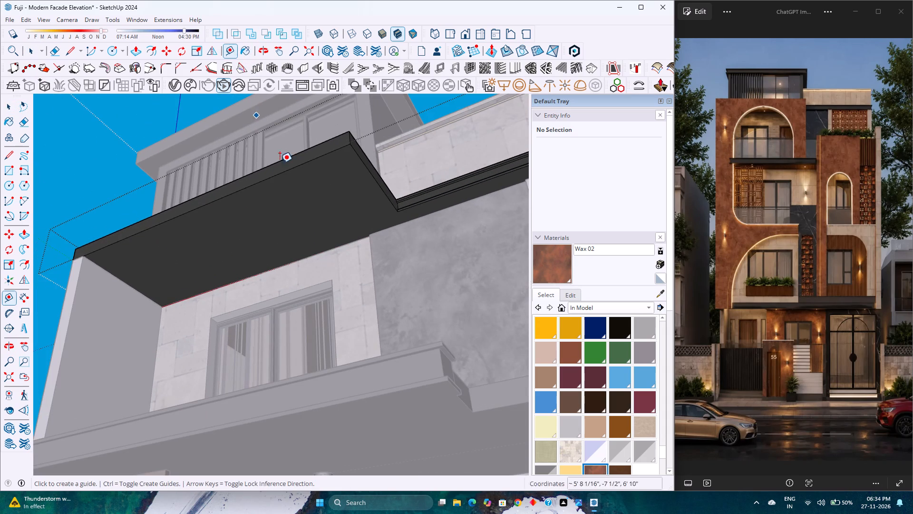
left_click(368, 170)
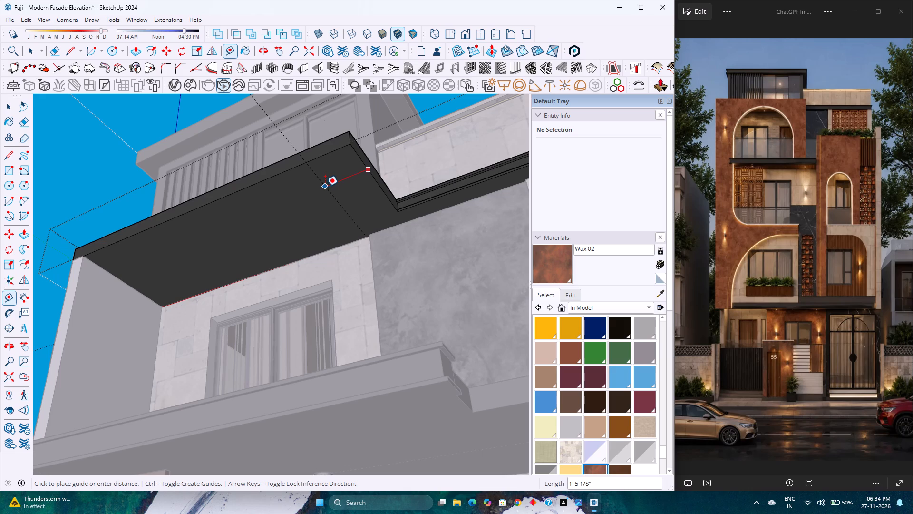
type("2'")
key("Return")
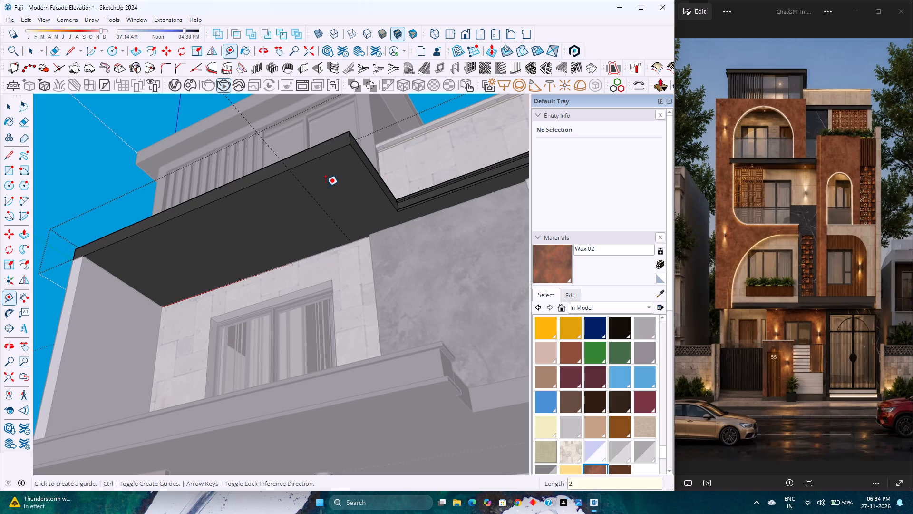
left_click(118, 275)
type("2'")
key("Return")
Place a lengthwise guide on the roof slab's underside 2'1.5" in from the front edge.
left_click(167, 221)
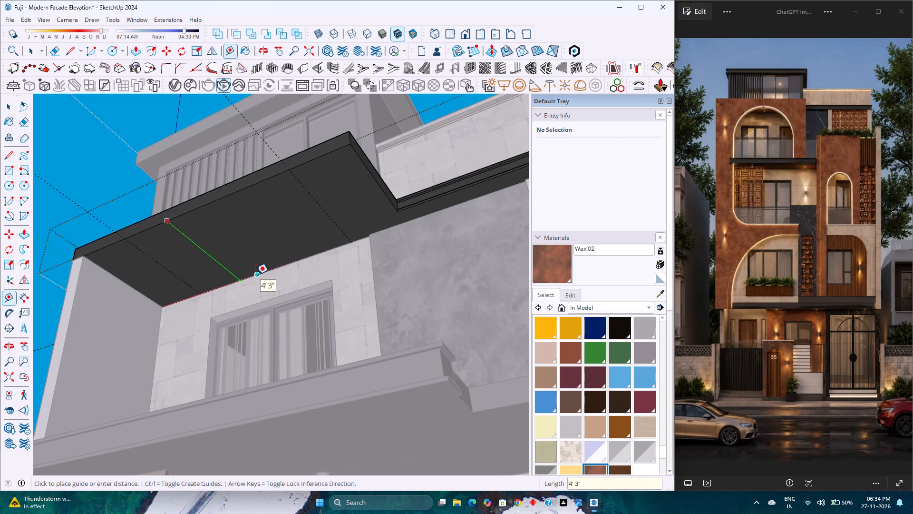
type("2'")
type("1.5")
key("Return")
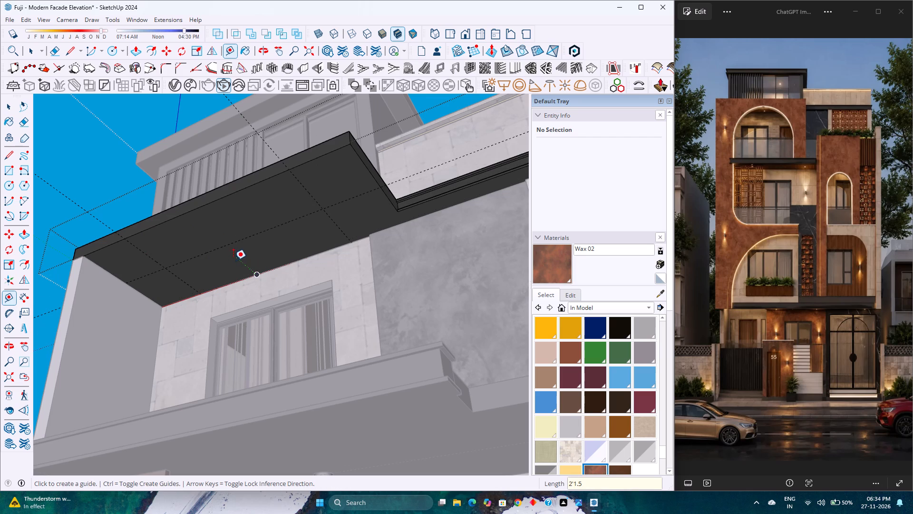
Draw a 3" radius circle at the guide intersection near the side wall and set its segments to 240.
key("c")
scroll(181, 269, "up", 6)
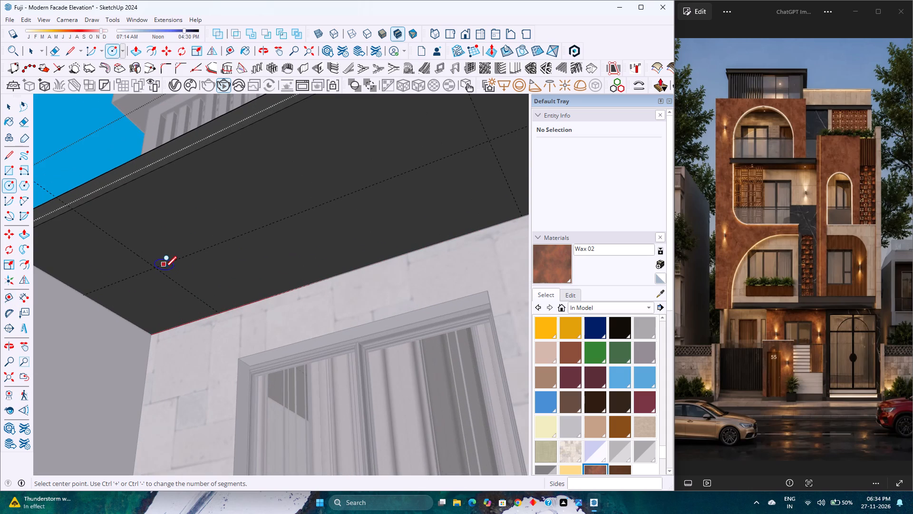
left_click(158, 267)
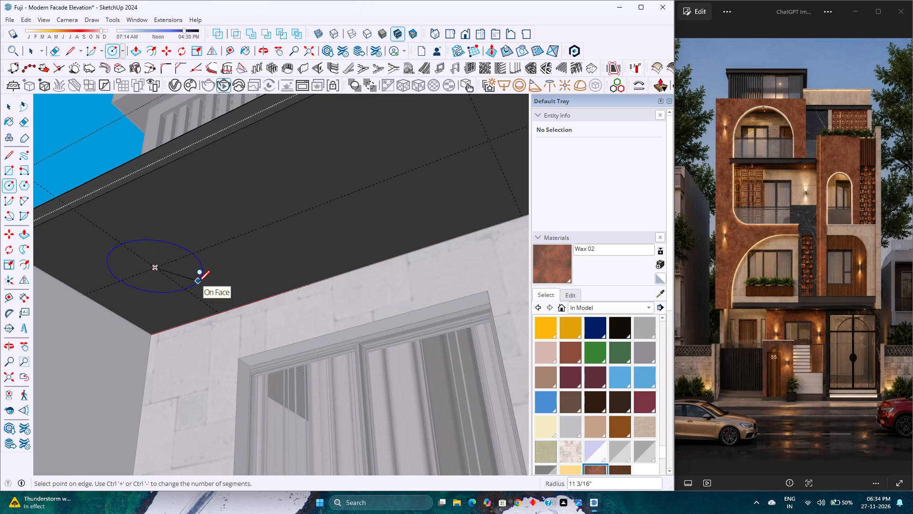
key("3")
key("Return")
key("space")
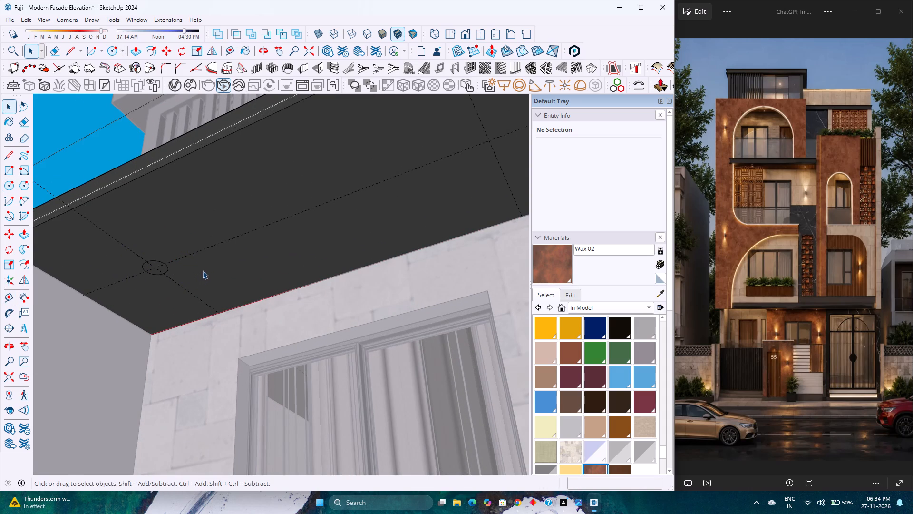
left_click(204, 269)
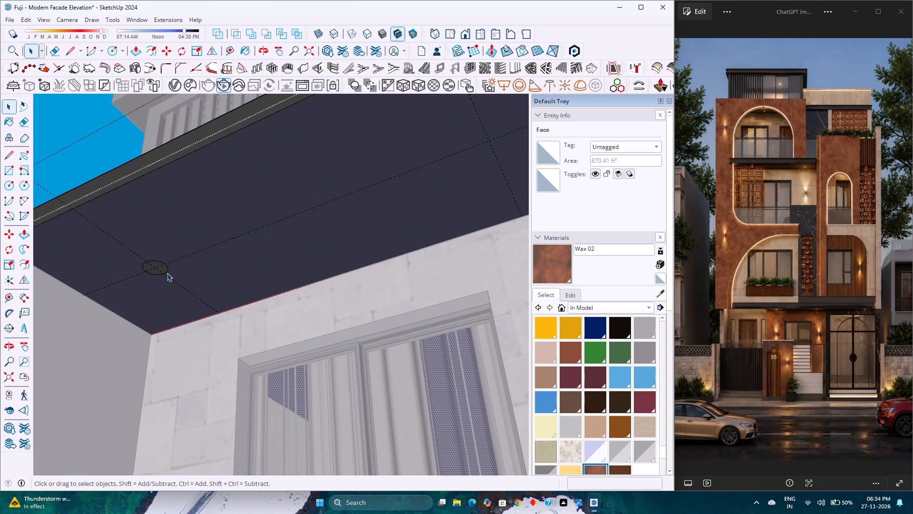
left_click(167, 273)
left_click(642, 172)
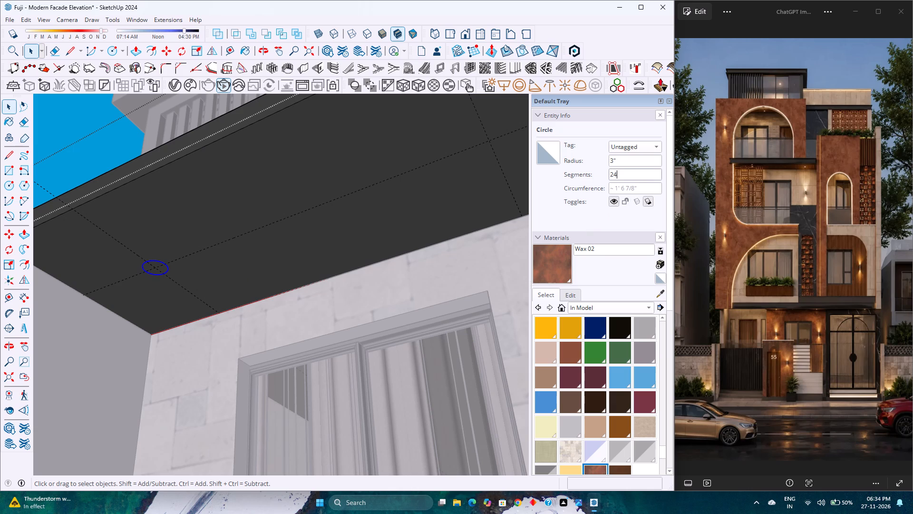
key("0")
key("Return")
Copy the circle face along the underside to the guide intersection near the slab's stepped end.
scroll(160, 274, "up", 3)
left_click(165, 266)
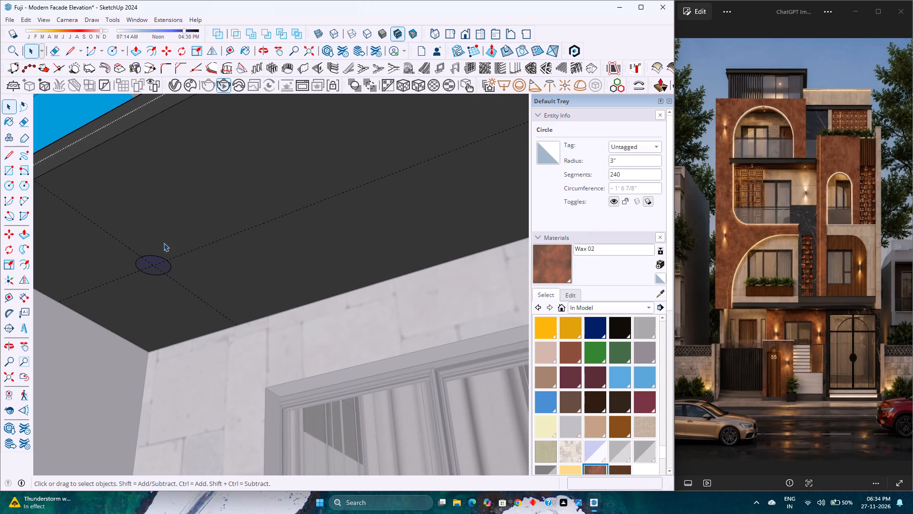
left_click(169, 50)
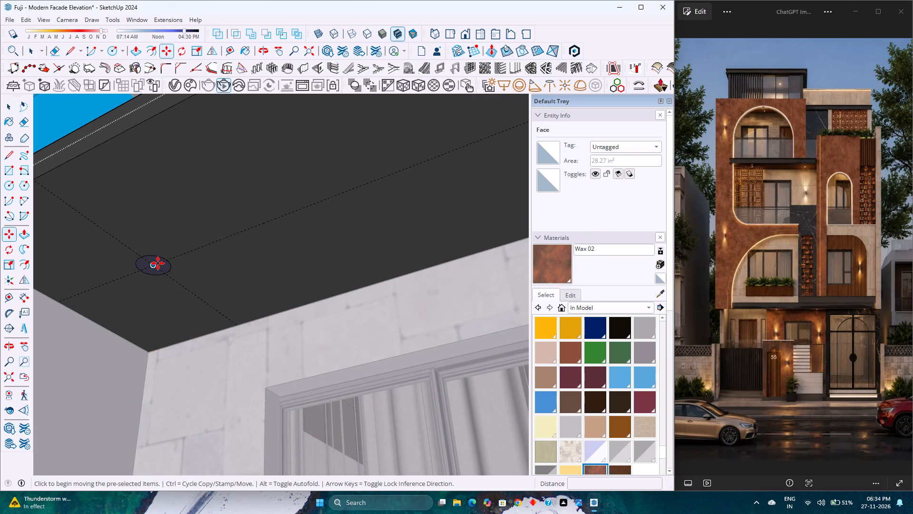
left_click(157, 265)
scroll(157, 265, "down", 11)
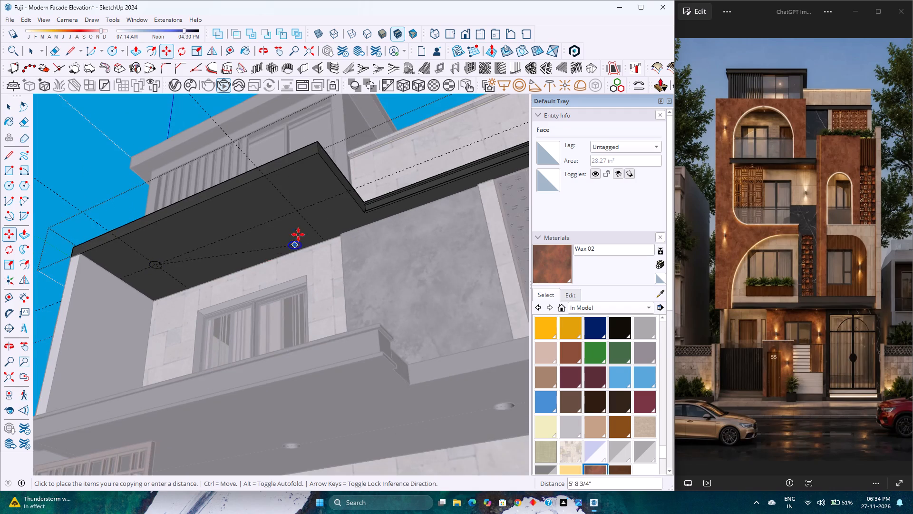
scroll(299, 227, "up", 6)
left_click(296, 200)
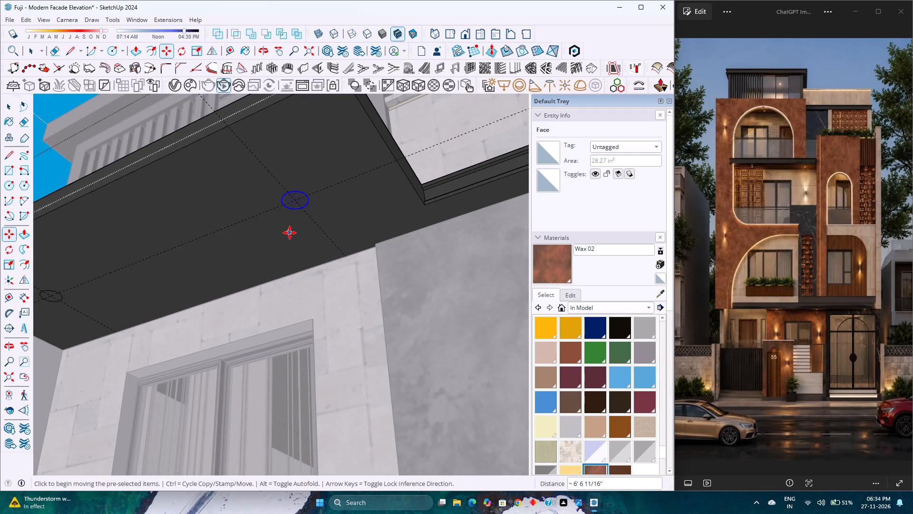
scroll(290, 233, "down", 4)
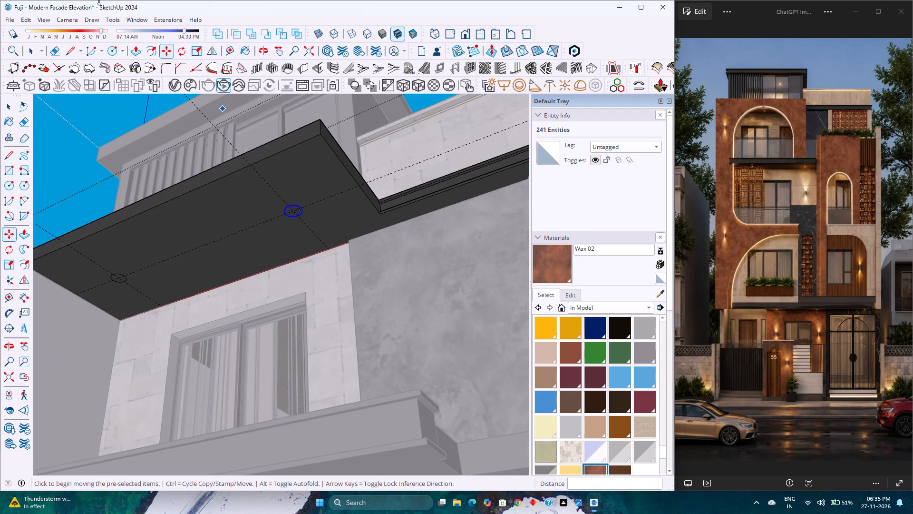
Push both circles into the roof slab's underside to the same 3" depth as the earlier downlight recesses.
left_click(133, 51)
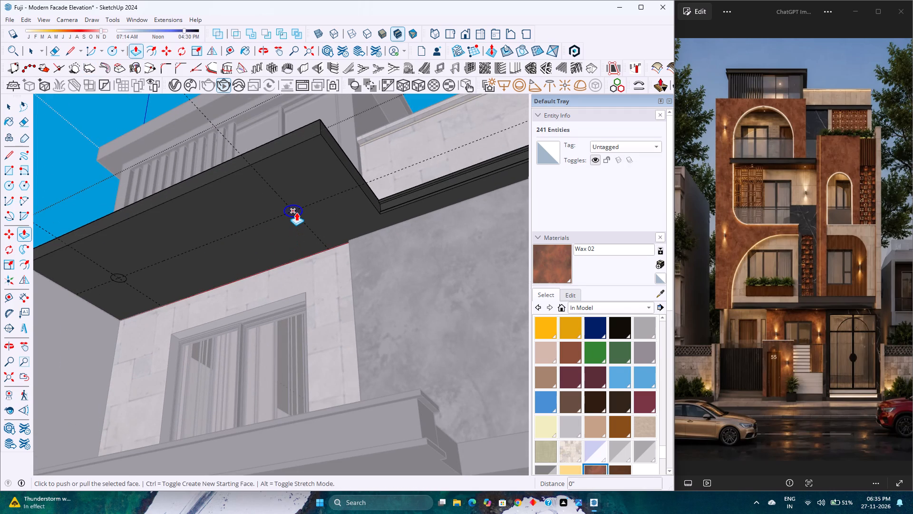
double_click(296, 212)
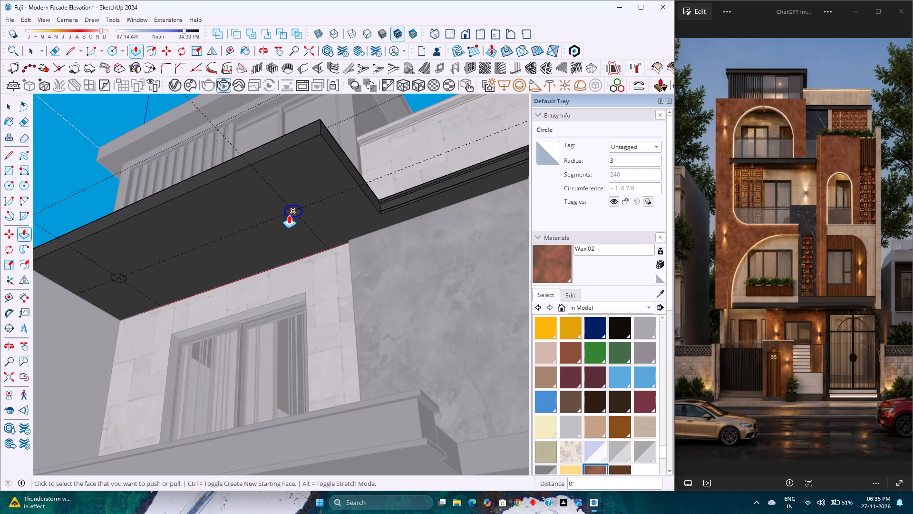
key("Escape")
scroll(295, 212, "up", 6)
scroll(298, 222, "down", 6)
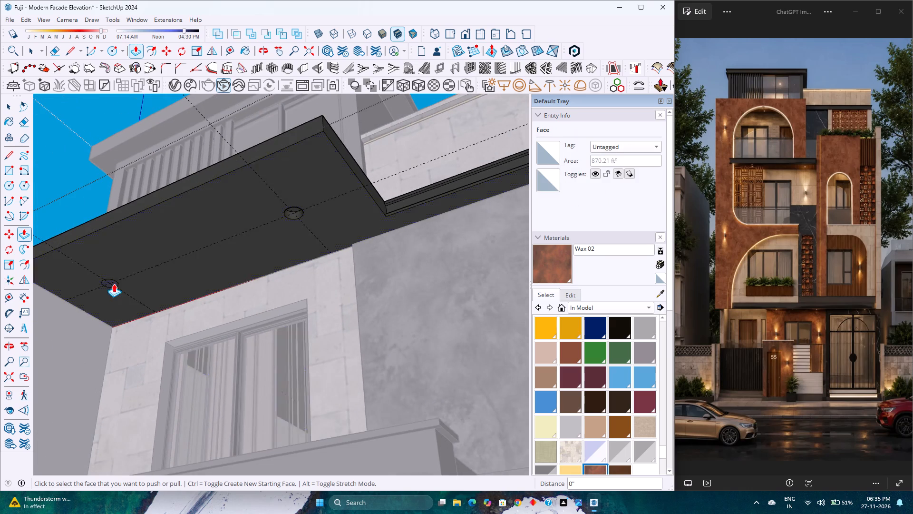
scroll(120, 282, "up", 10)
double_click(103, 285)
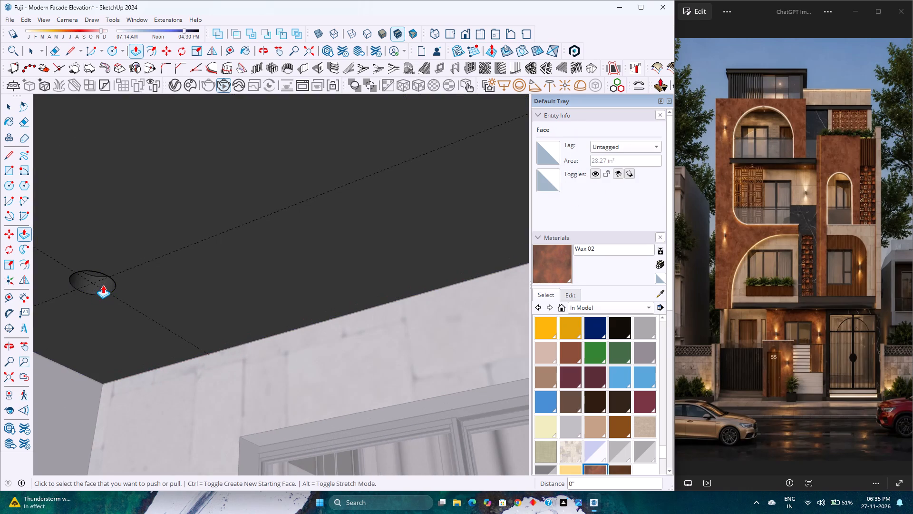
Draw a horizontal 2" radius circle concentric with the recess opening near the side wall.
key("c")
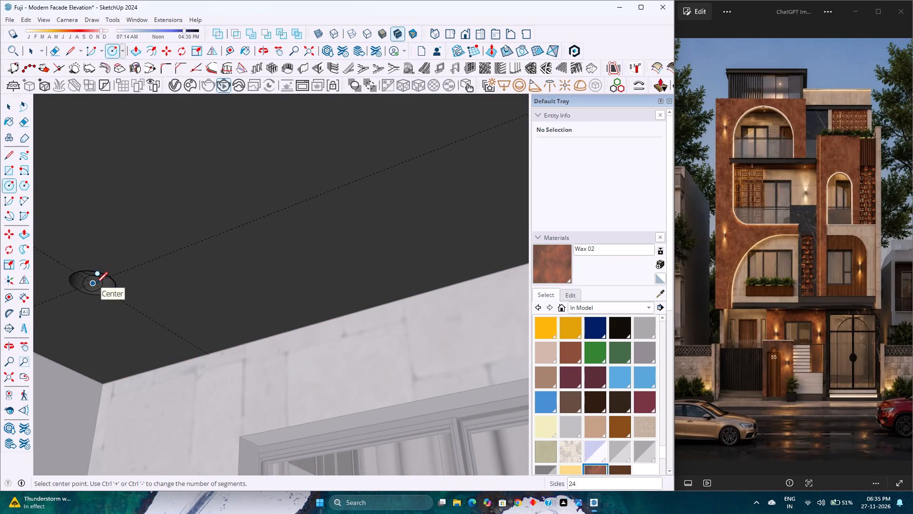
key("Up")
left_click(92, 285)
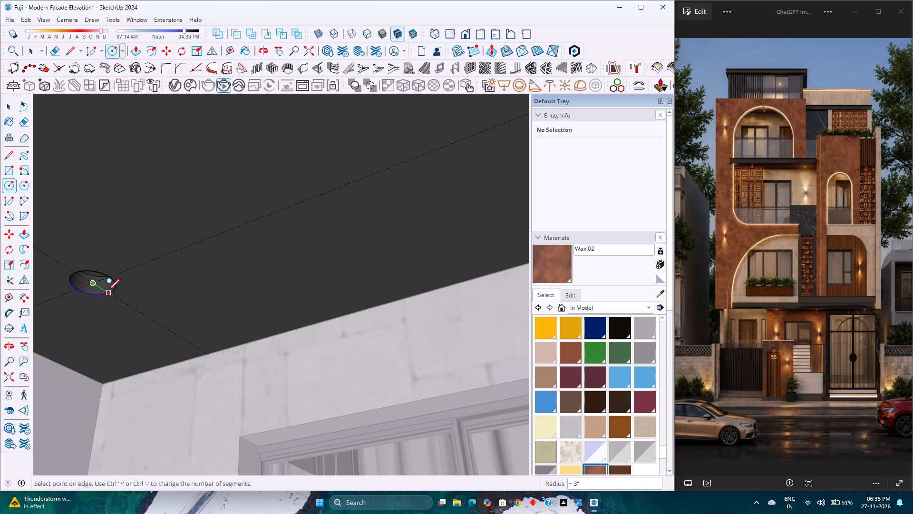
key("2")
key("Return")
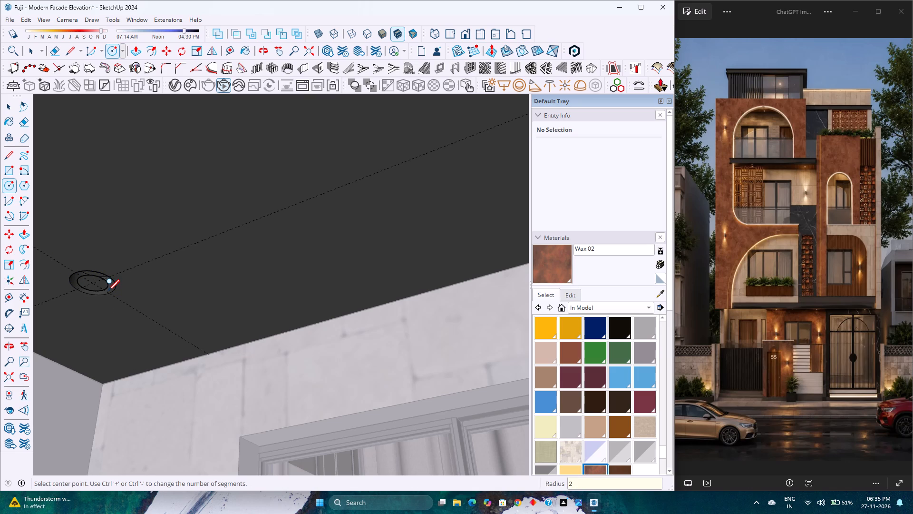
Turn the 2" radius circle and its face into a component with the definition name 11.
key("space")
scroll(104, 289, "up", 5)
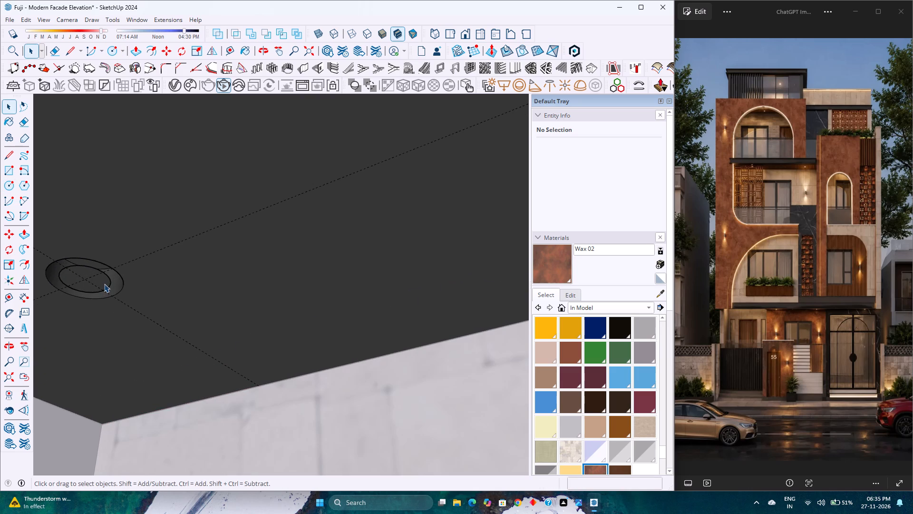
triple_click(104, 284)
right_click(104, 284)
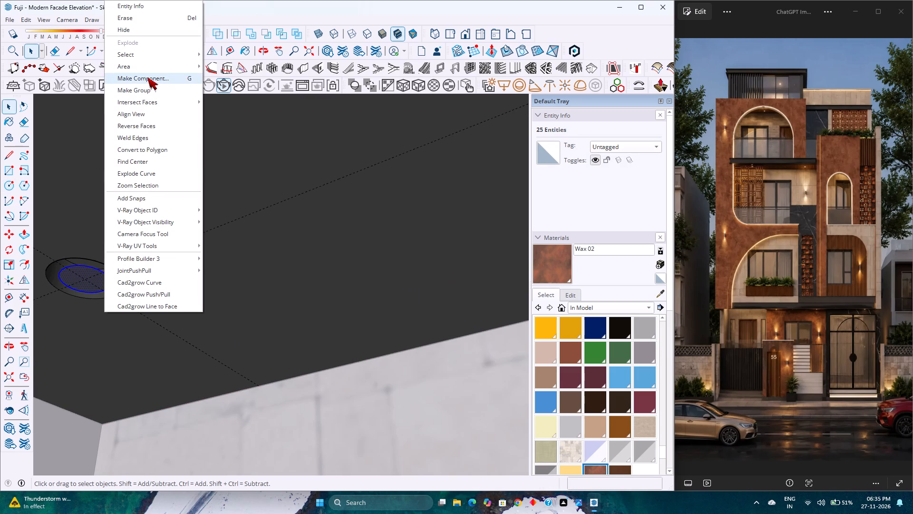
left_click(147, 78)
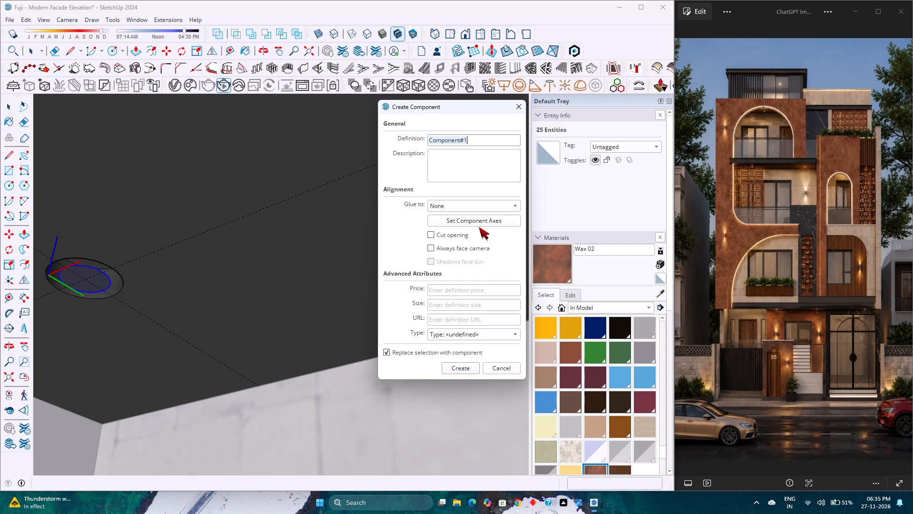
type("11")
key("Return")
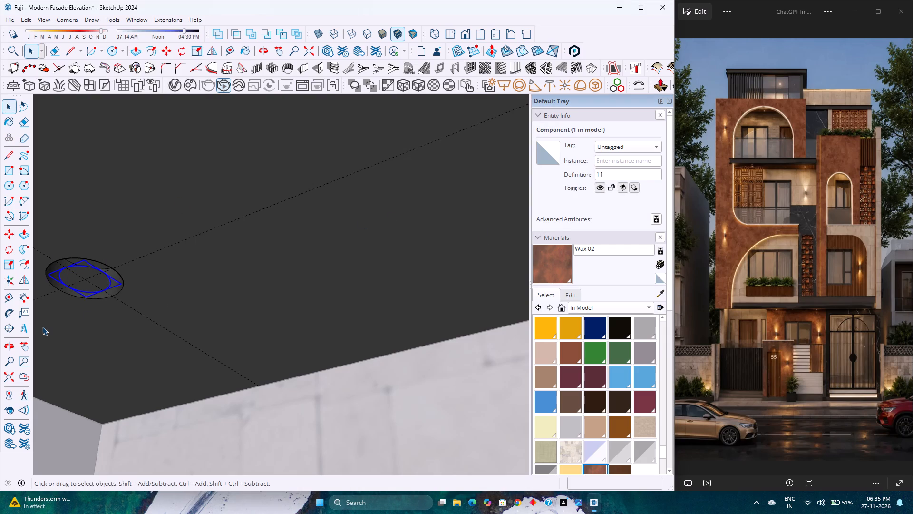
Copy the circle component along the roof slab's underside to the centre of the recess near the stepped end.
key("m")
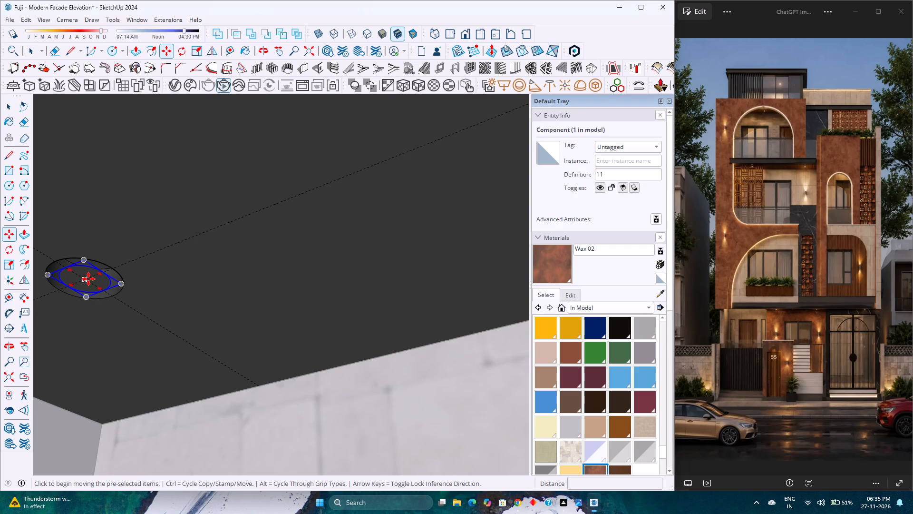
left_click(88, 279)
scroll(88, 279, "down", 11)
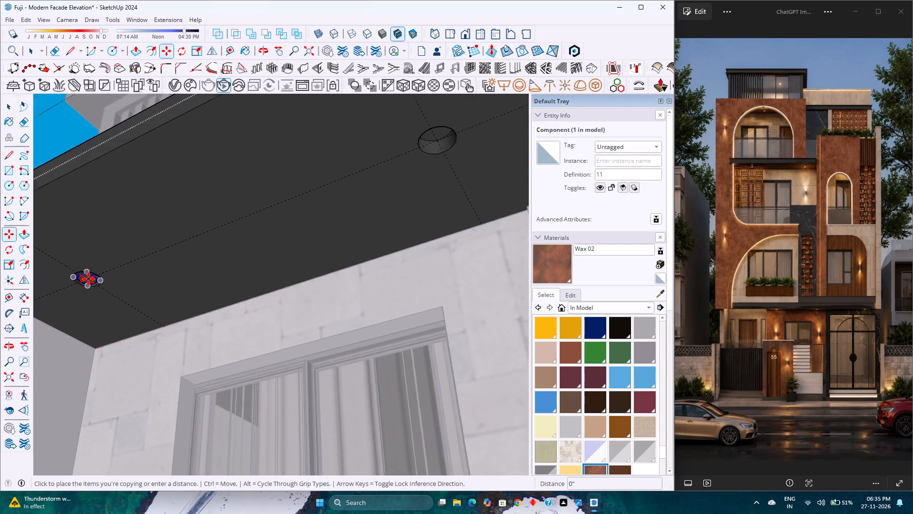
scroll(88, 279, "down", 2)
scroll(364, 168, "up", 9)
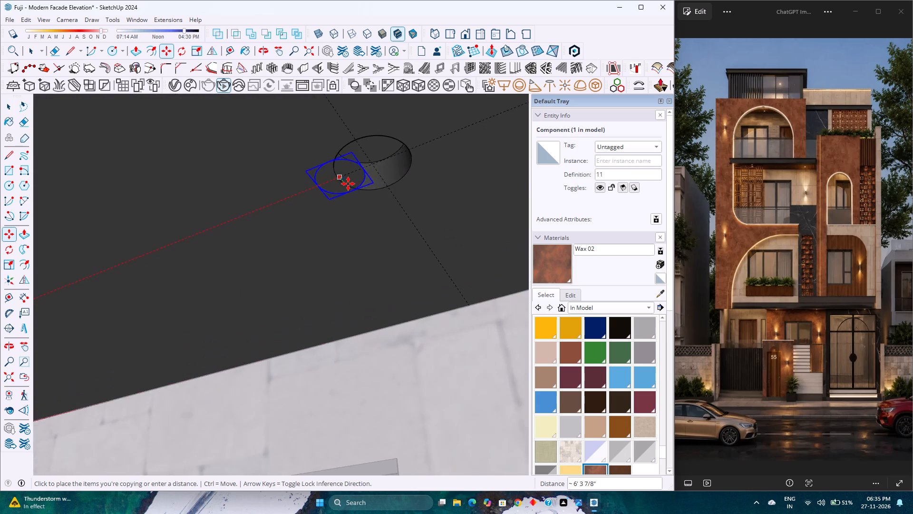
scroll(348, 184, "up", 3)
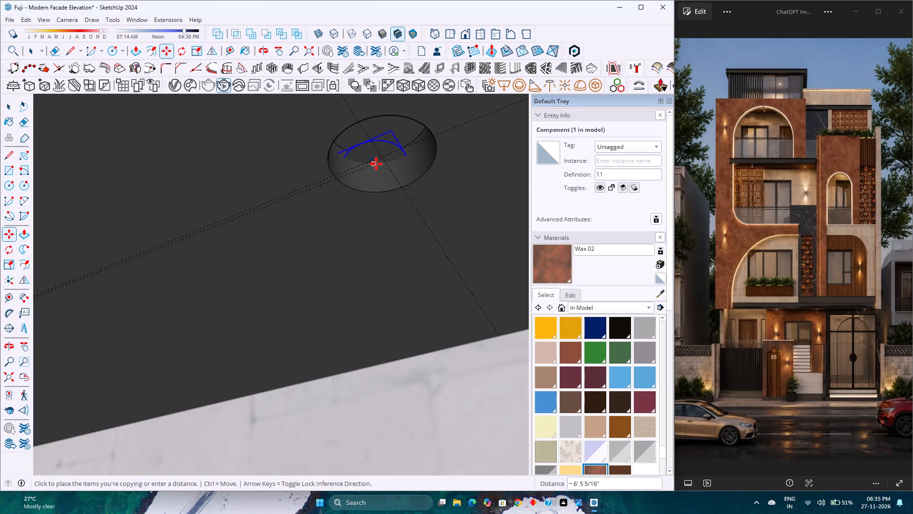
key("Right")
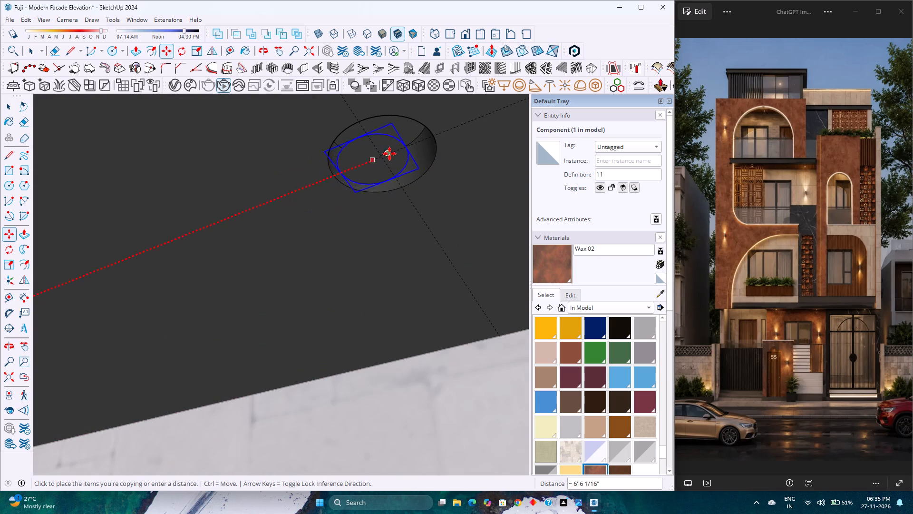
key("Right")
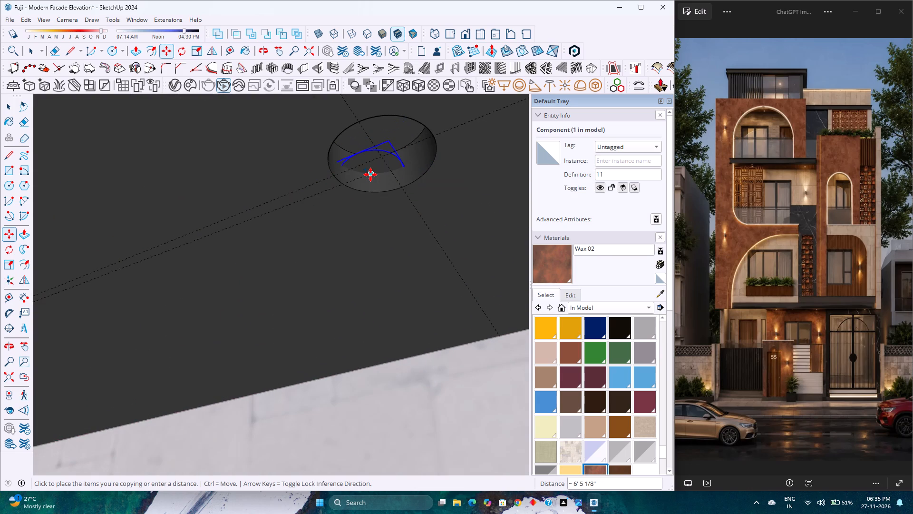
scroll(364, 143, "down", 1)
middle_click_drag(364, 144, 367, 193)
middle_click(367, 193)
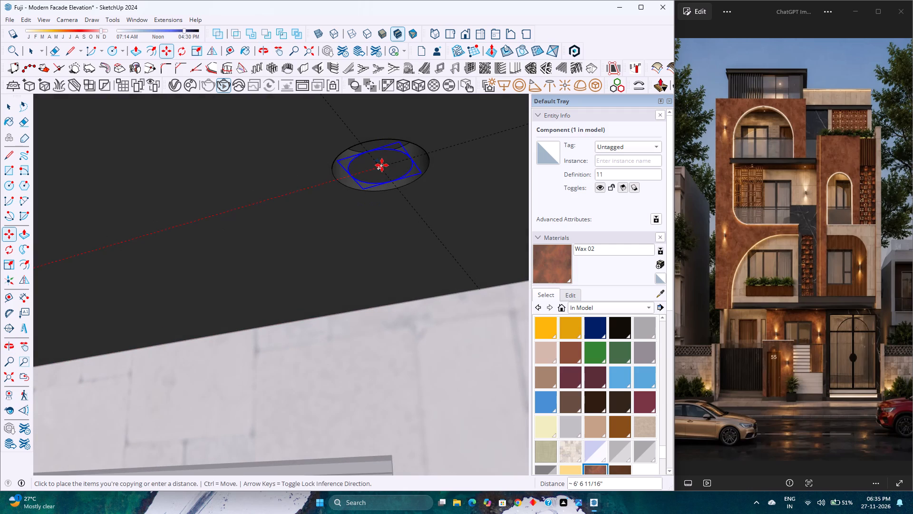
left_click(382, 165)
scroll(364, 166, "down", 5)
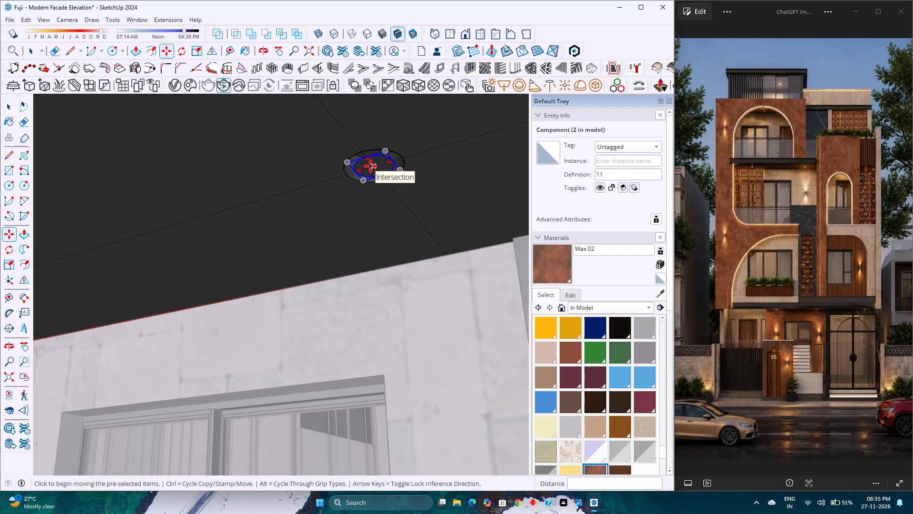
Paste a copy of the circle component inside the balcony slab group below, beside the recess behind the lattice screen.
key("ctrl+c")
key("space")
scroll(369, 166, "down", 9)
scroll(369, 166, "up", 1)
scroll(369, 166, "down", 13)
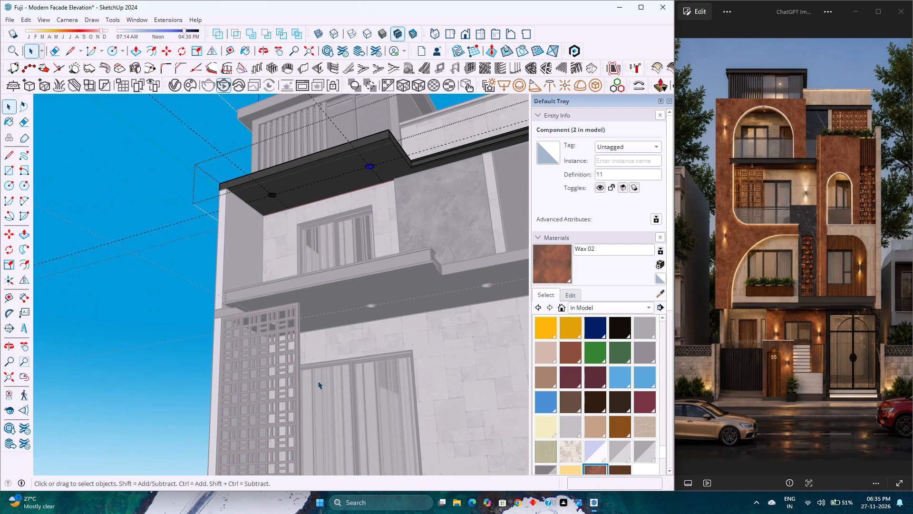
left_click(212, 303)
double_click(365, 300)
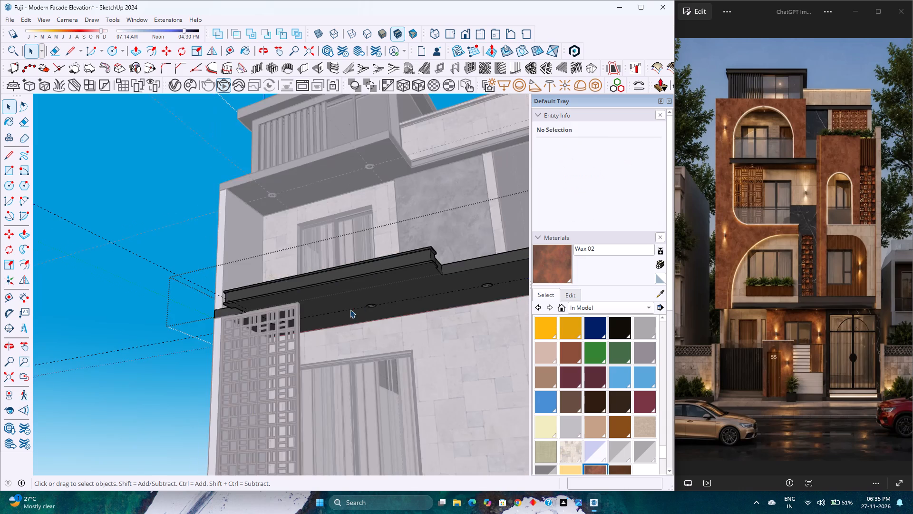
scroll(350, 309, "up", 11)
middle_click_drag(327, 316, 256, 224, "shift")
scroll(152, 236, "up", 3)
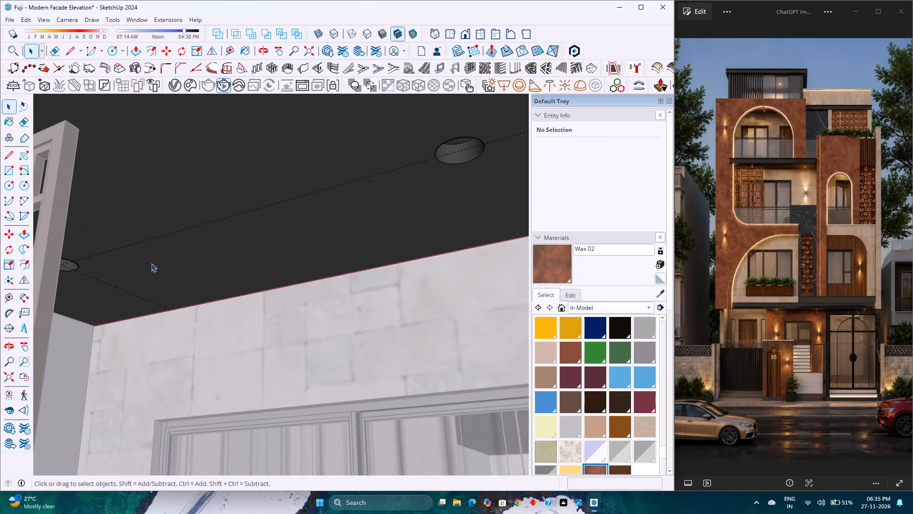
middle_click_drag(151, 262, 101, 186)
middle_click(101, 186)
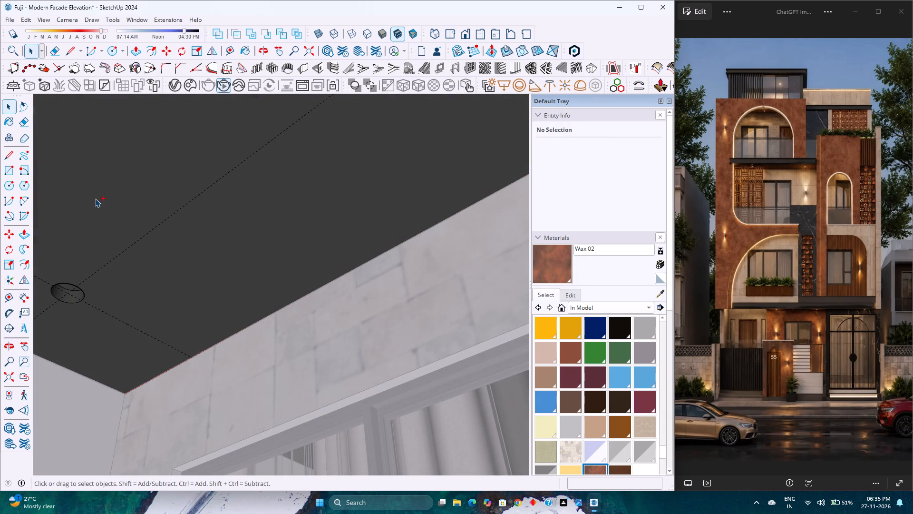
key("ctrl+v")
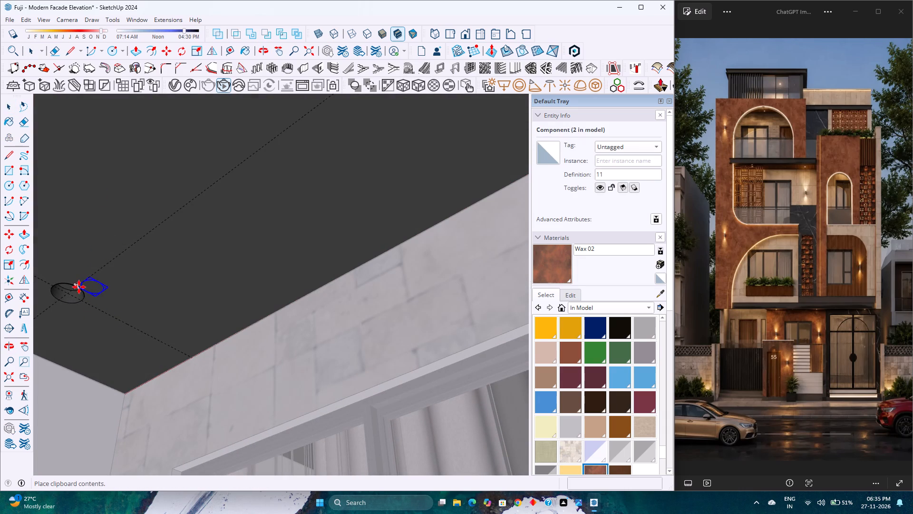
left_click(78, 285)
Move the pasted circle component by its centre to the guide intersection inside the recess behind the lattice screen.
scroll(90, 296, "up", 3)
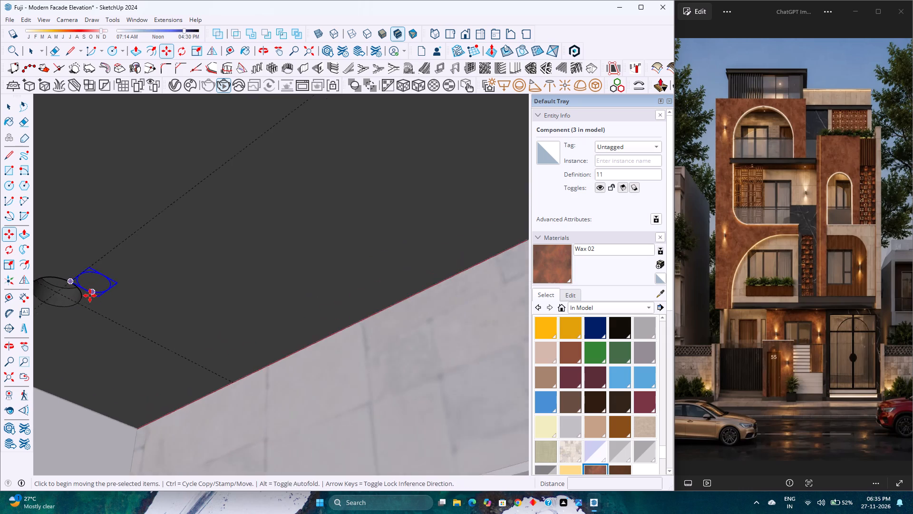
scroll(90, 296, "up", 11)
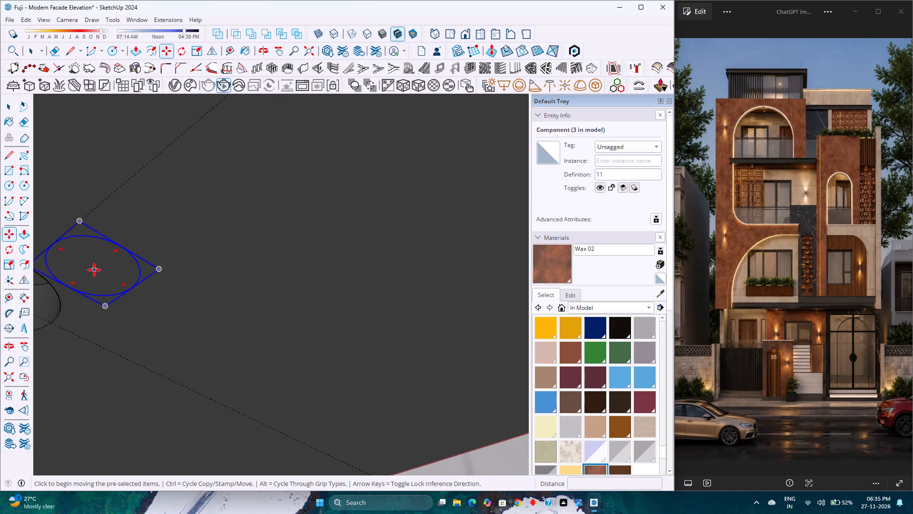
scroll(92, 274, "up", 1)
middle_click_drag(92, 274, 148, 244)
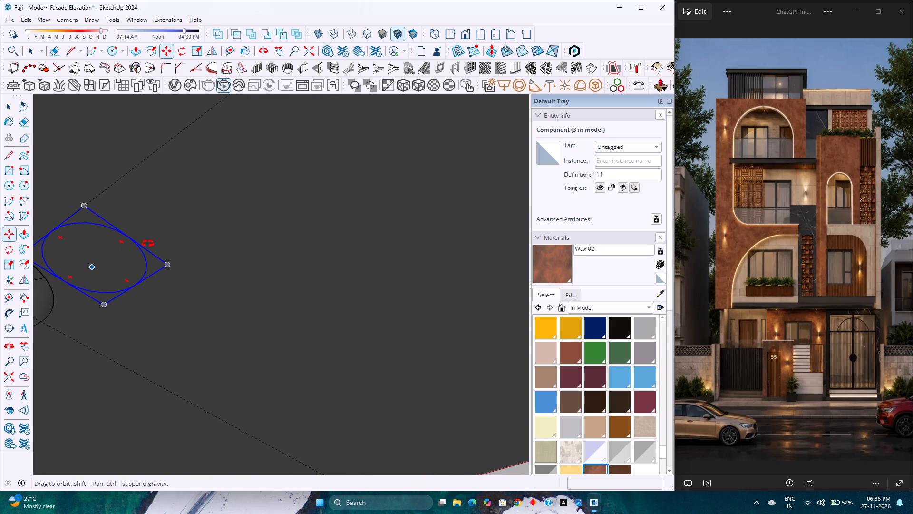
middle_click_drag(148, 244, 277, 277)
middle_click(278, 277)
scroll(216, 253, "down", 4)
scroll(11, 230, "down", 2)
scroll(141, 264, "down", 3)
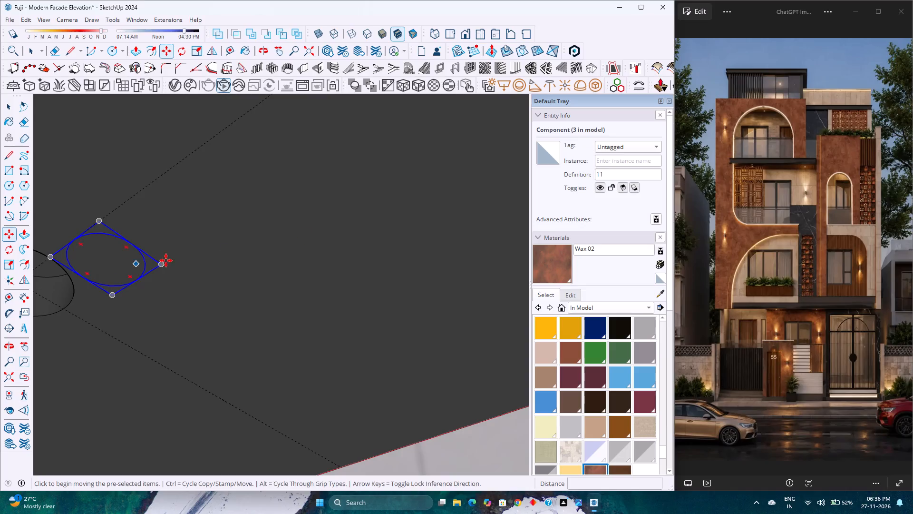
middle_click_drag(172, 239, 369, 176)
middle_click(369, 176)
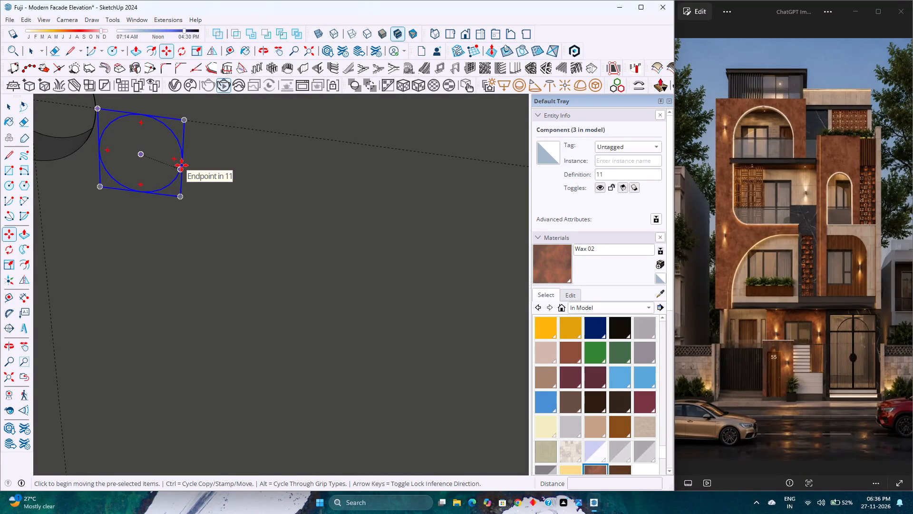
left_click(144, 153)
scroll(142, 153, "down", 8)
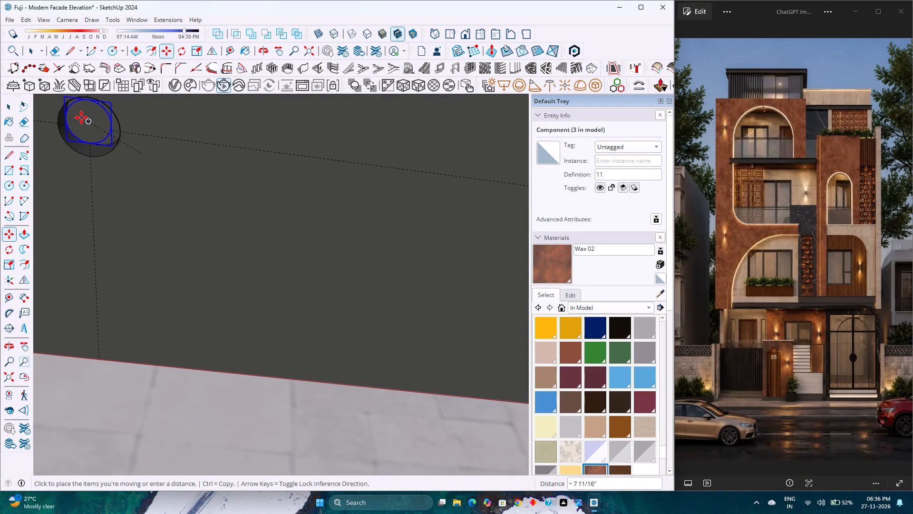
scroll(92, 129, "up", 1)
middle_click_drag(92, 129, 84, 210)
middle_click(84, 210)
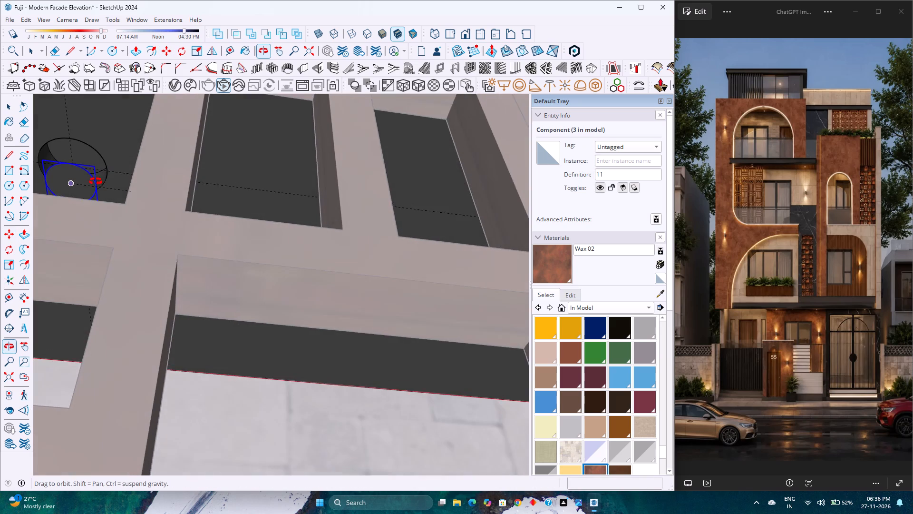
middle_click(87, 208)
scroll(79, 142, "down", 12)
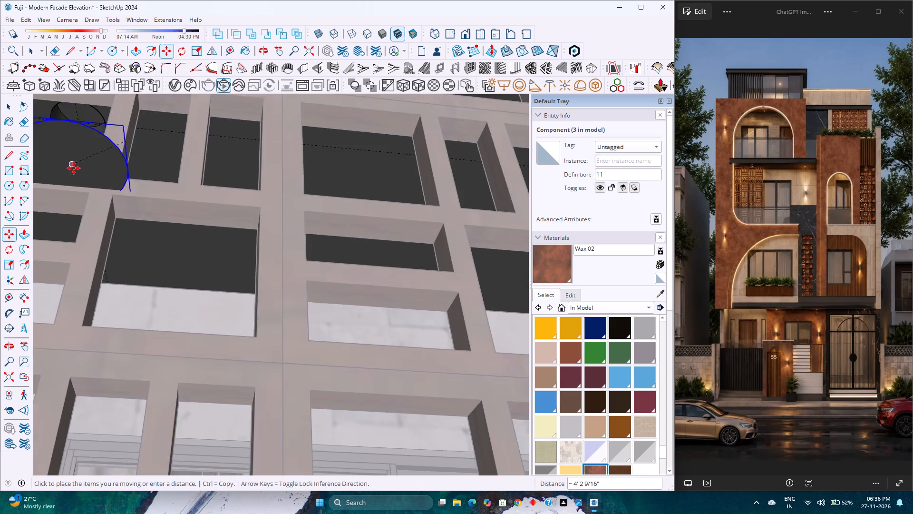
scroll(74, 168, "down", 8)
left_click(10, 378)
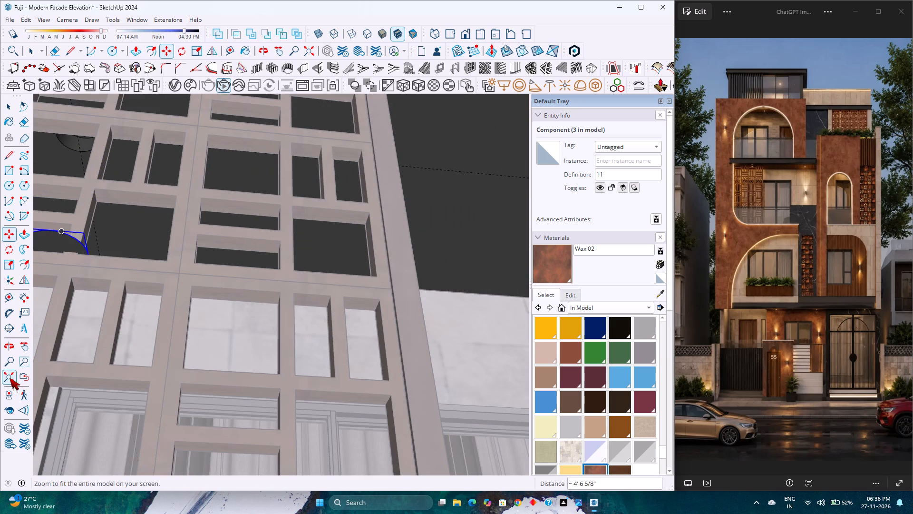
middle_click_drag(181, 386, 0, 448)
middle_click(0, 448)
scroll(271, 224, "up", 1)
scroll(215, 192, "up", 2)
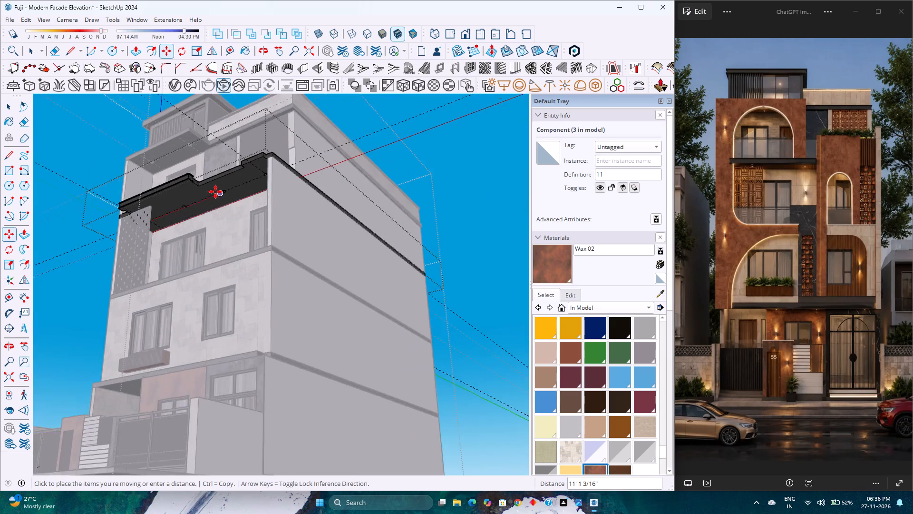
scroll(215, 192, "up", 16)
middle_click_drag(143, 245, 94, 245)
middle_click(94, 245)
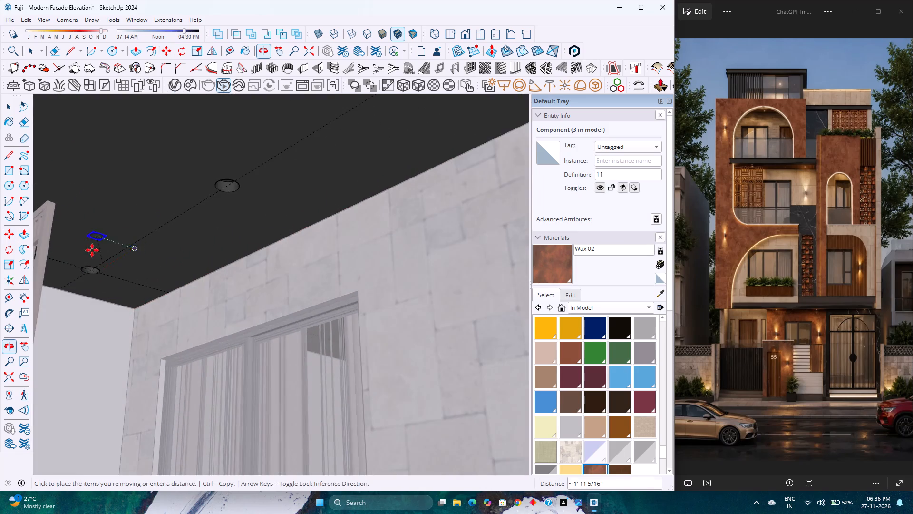
scroll(88, 272, "up", 16)
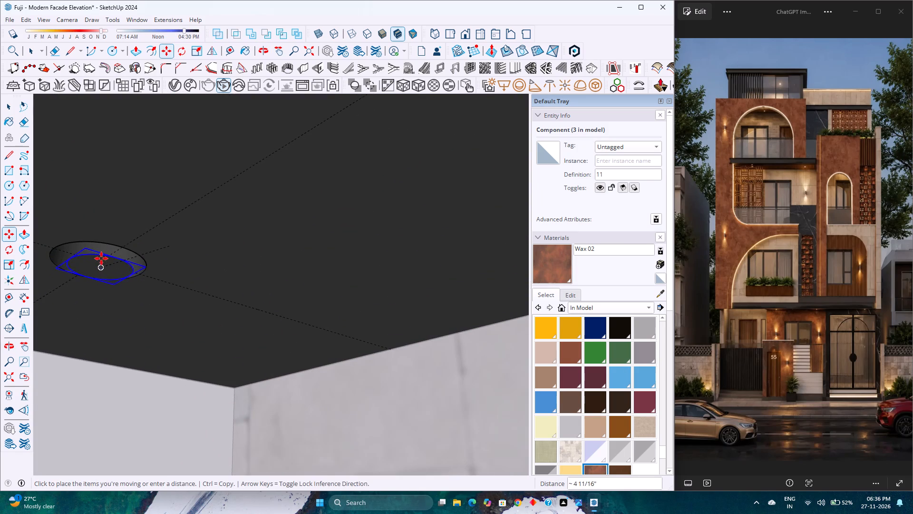
scroll(98, 260, "up", 7)
middle_click_drag(98, 265, 126, 229)
middle_click(126, 229)
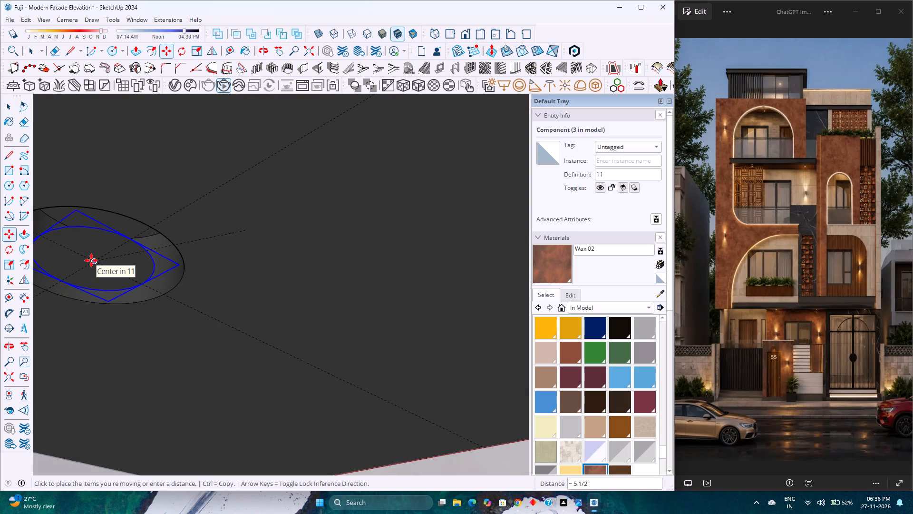
left_click(91, 260)
Copy the circle component about 18' 1 1/2" along the balcony slab's underside to the far-end recess centre, and divide the copies by 3.
left_click(95, 261)
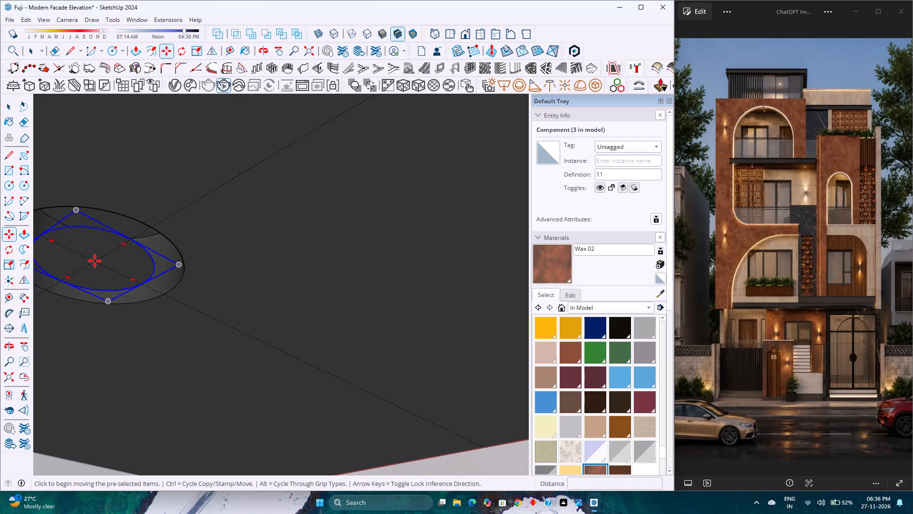
scroll(98, 258, "down", 20)
scroll(98, 258, "down", 3)
scroll(98, 258, "up", 1)
scroll(98, 258, "down", 8)
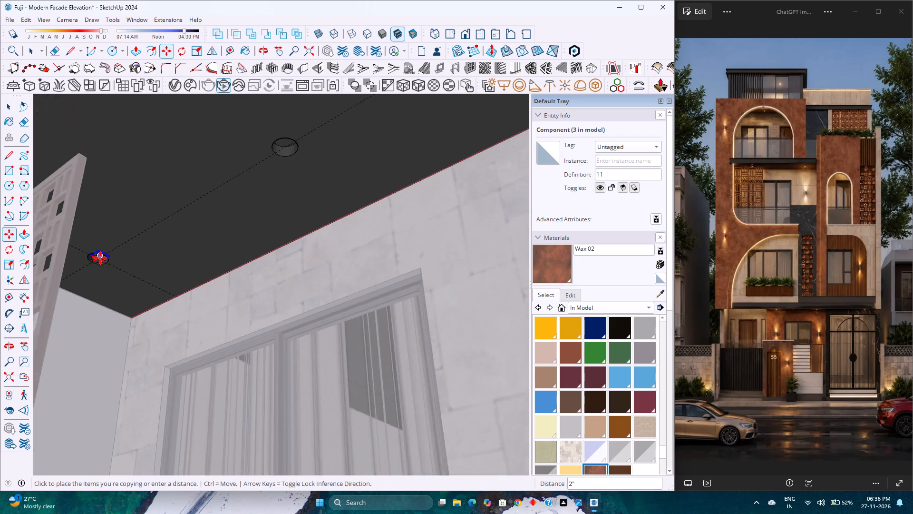
scroll(100, 258, "down", 2)
middle_click_drag(177, 231, 172, 235, "shift")
middle_click_drag(161, 240, 155, 243, "shift")
middle_click(58, 289, "shift")
middle_click(56, 289, "shift")
scroll(59, 287, "down", 13)
middle_click_drag(183, 254, 182, 256, "shift")
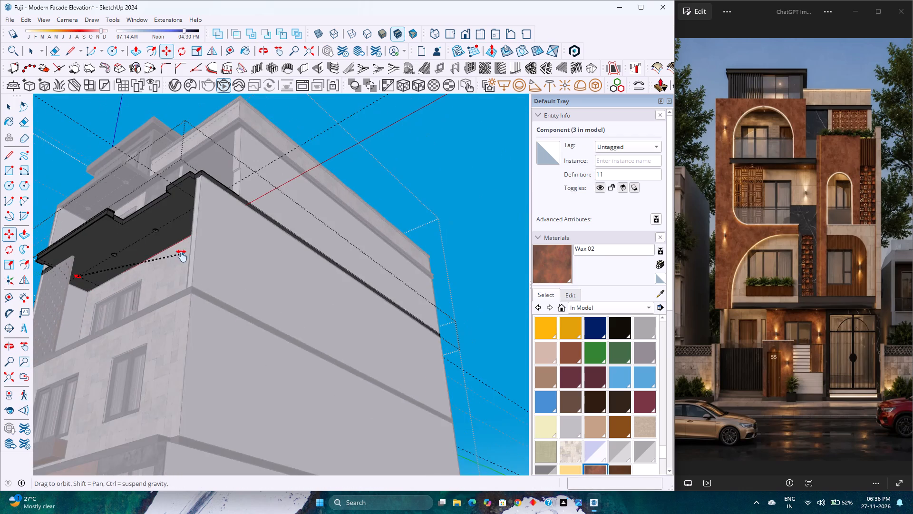
middle_click_drag(182, 256, 146, 302, "shift")
middle_click(146, 302, "shift")
middle_click_drag(120, 295, 228, 283)
scroll(338, 249, "up", 12)
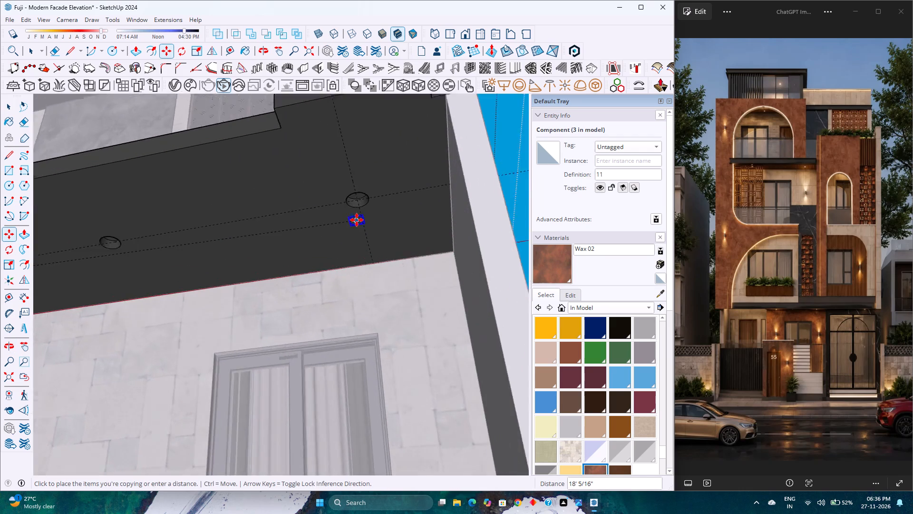
scroll(357, 220, "up", 9)
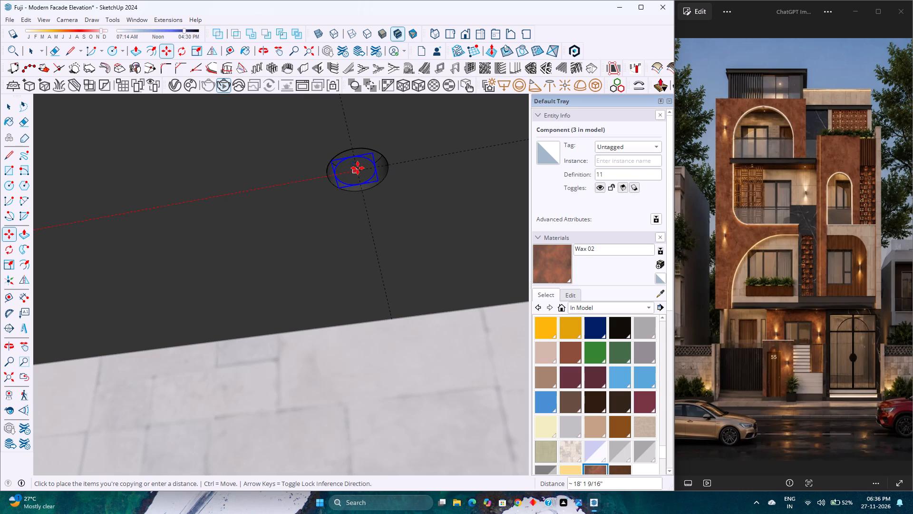
scroll(358, 170, "up", 8)
scroll(358, 171, "down", 1)
scroll(358, 171, "up", 4)
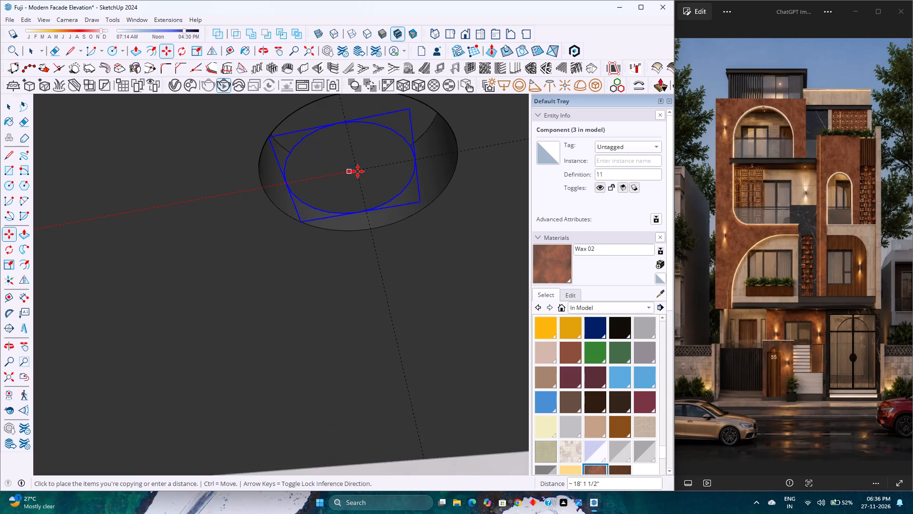
scroll(358, 171, "up", 3)
left_click(358, 171)
scroll(326, 201, "down", 4)
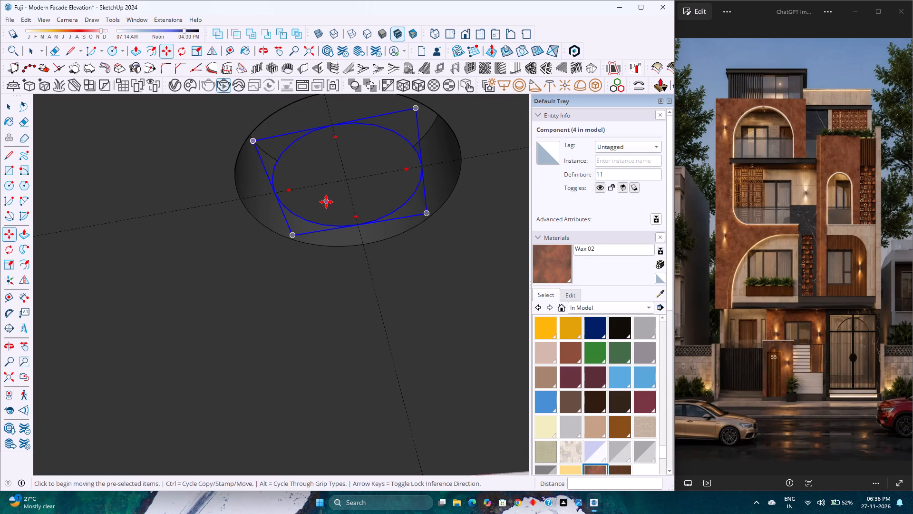
type("/3")
key("Return")
Open the circle component inside the far-end recess for editing.
scroll(335, 206, "down", 11)
scroll(335, 206, "up", 1)
scroll(335, 206, "down", 11)
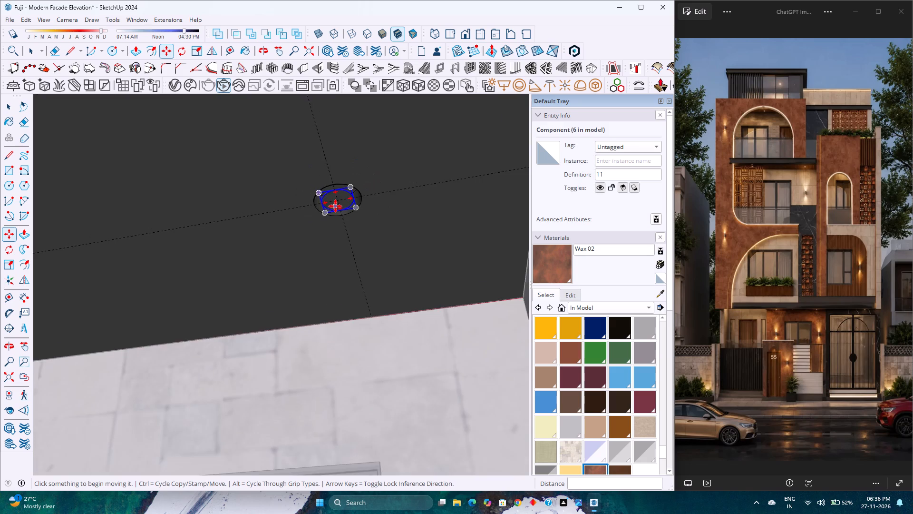
scroll(335, 206, "down", 19)
key("space")
scroll(335, 206, "up", 8)
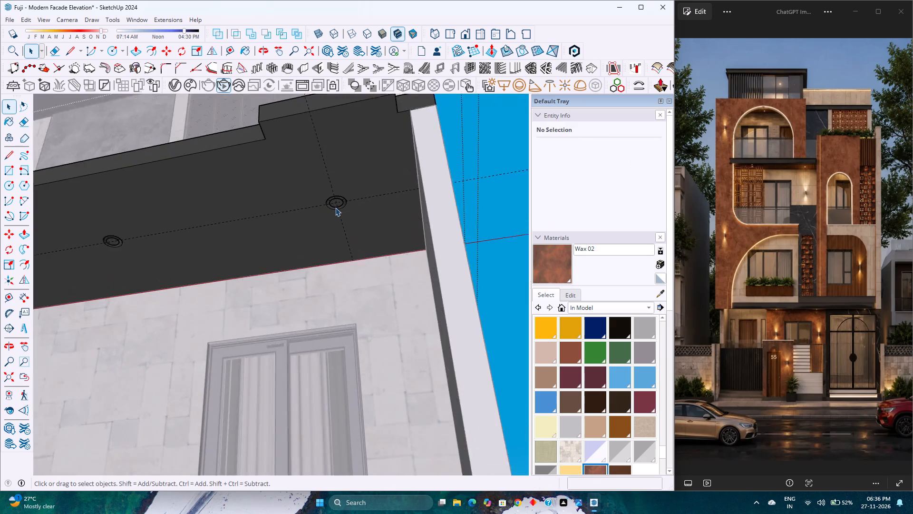
scroll(335, 208, "up", 14)
double_click(352, 198)
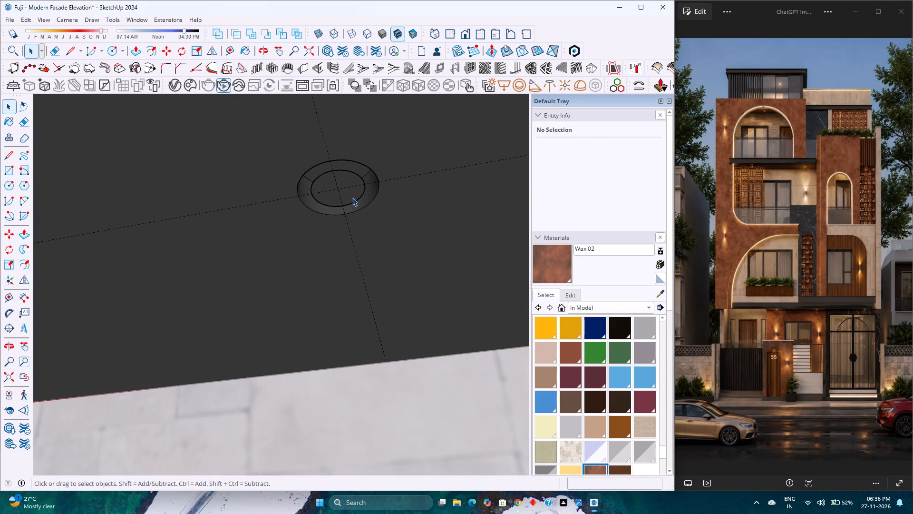
scroll(352, 198, "up", 11)
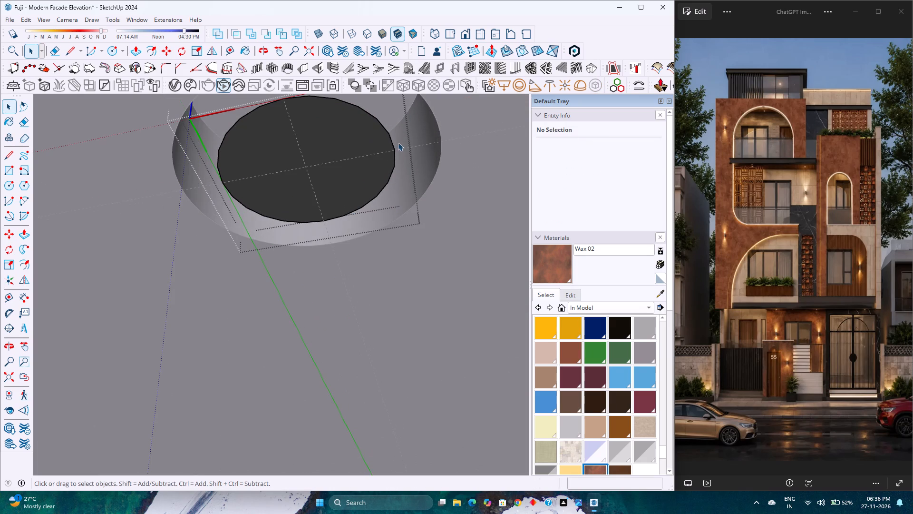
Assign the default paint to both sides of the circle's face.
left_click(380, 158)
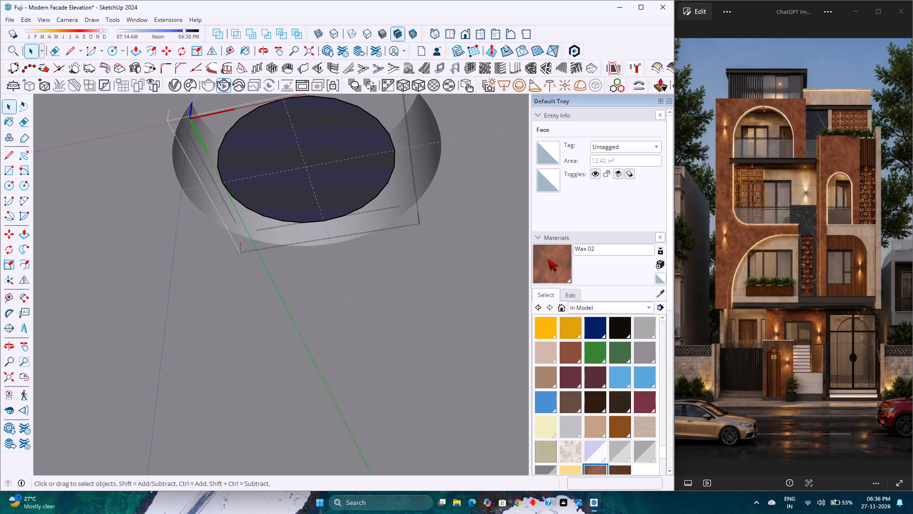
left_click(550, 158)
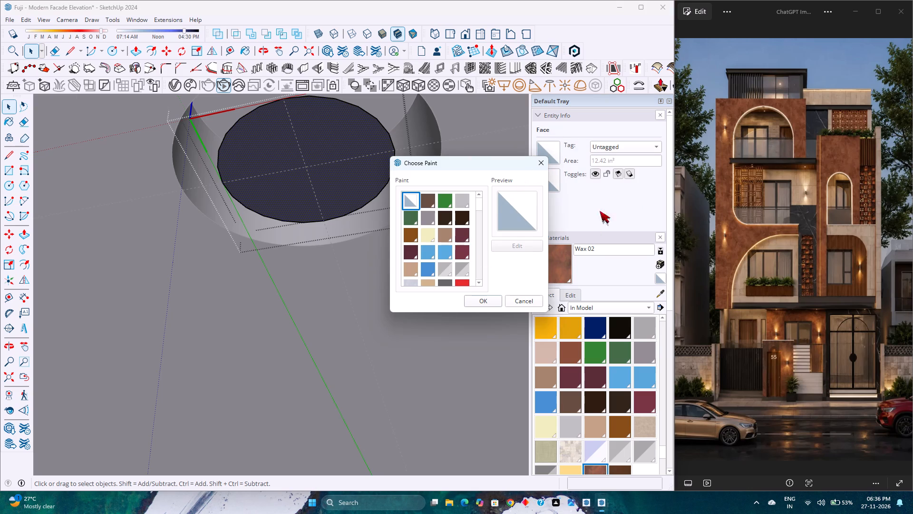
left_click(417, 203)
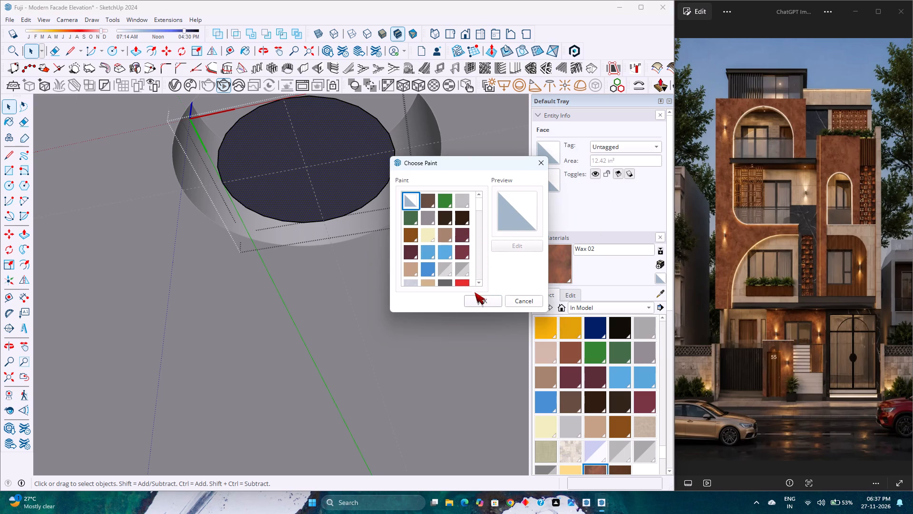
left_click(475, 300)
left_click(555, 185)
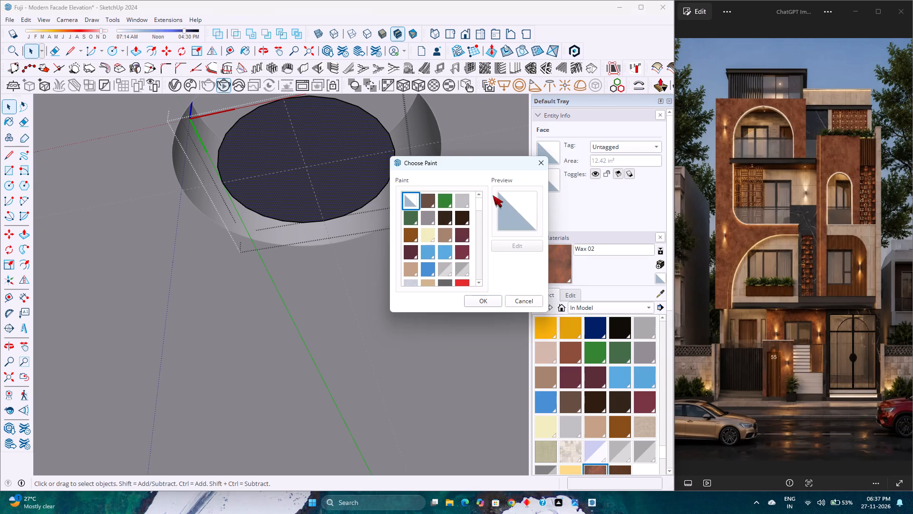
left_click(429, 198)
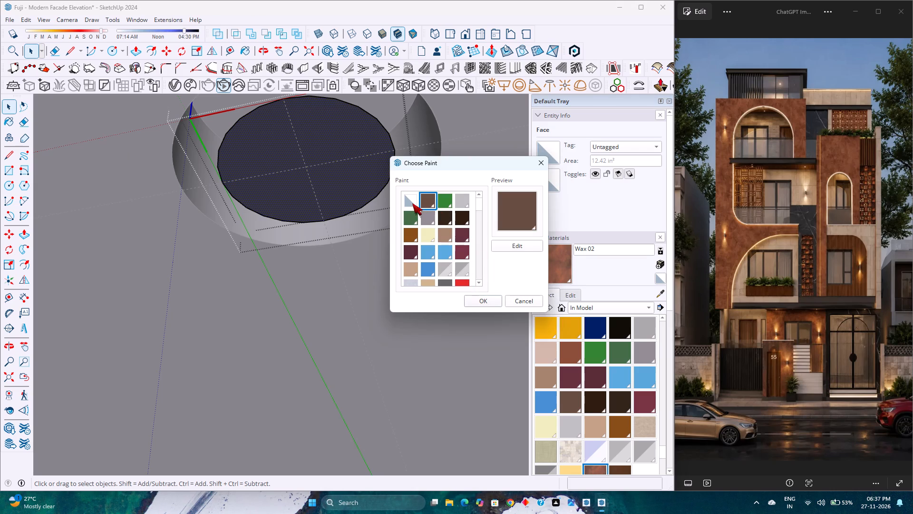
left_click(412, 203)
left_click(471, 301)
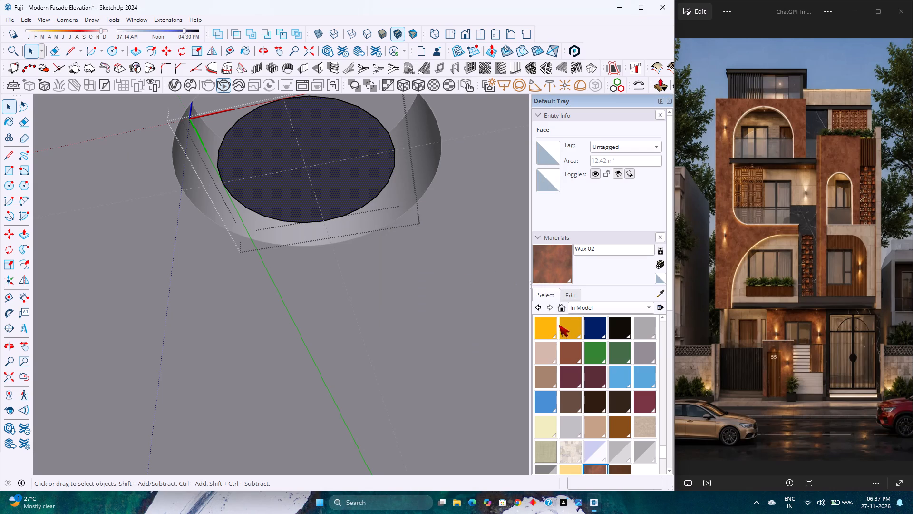
Set the radius of the component's circle edge to 3".
left_click(394, 172)
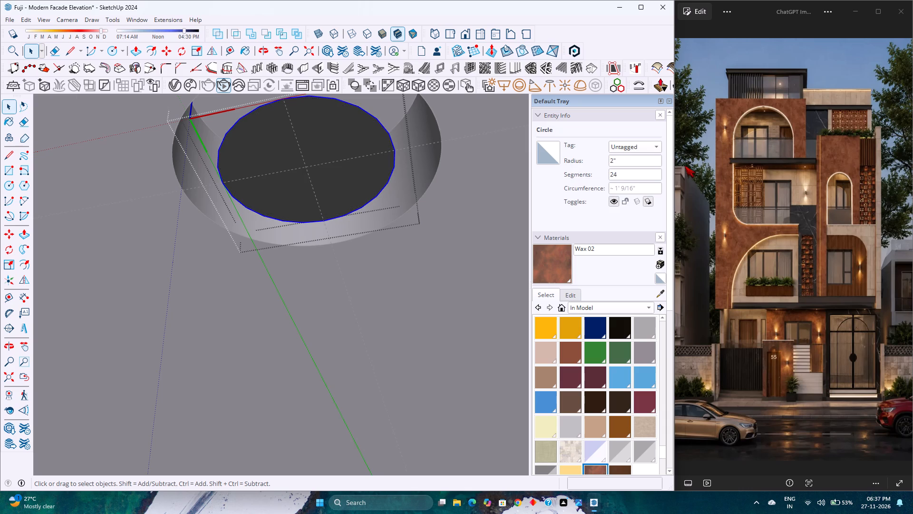
left_click(614, 159)
key("BackSpace")
key("3")
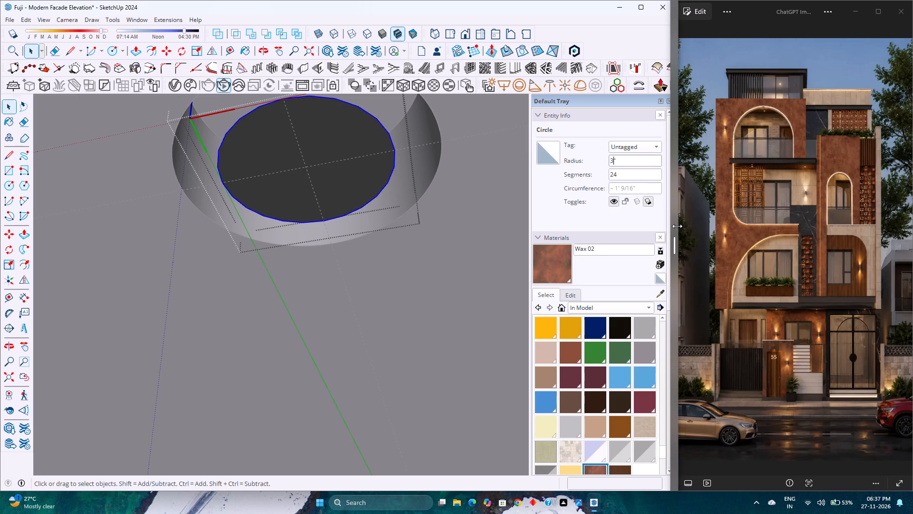
left_click(625, 168)
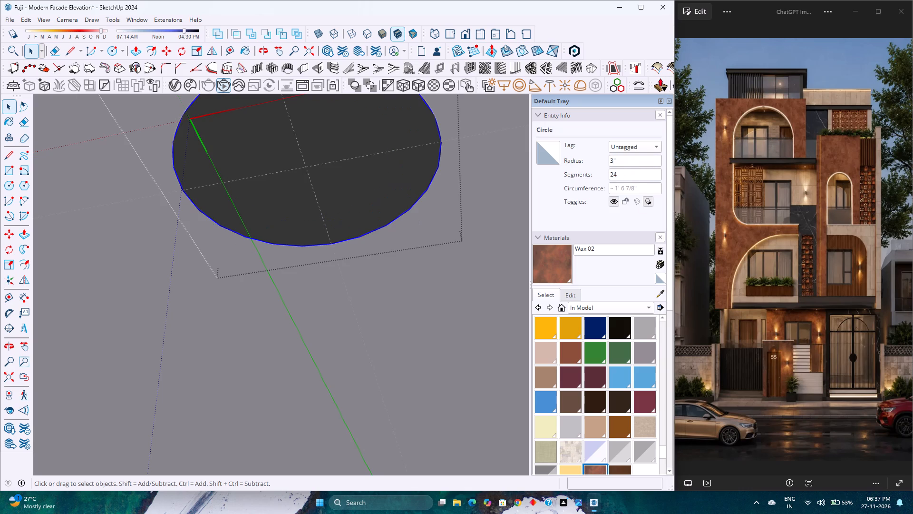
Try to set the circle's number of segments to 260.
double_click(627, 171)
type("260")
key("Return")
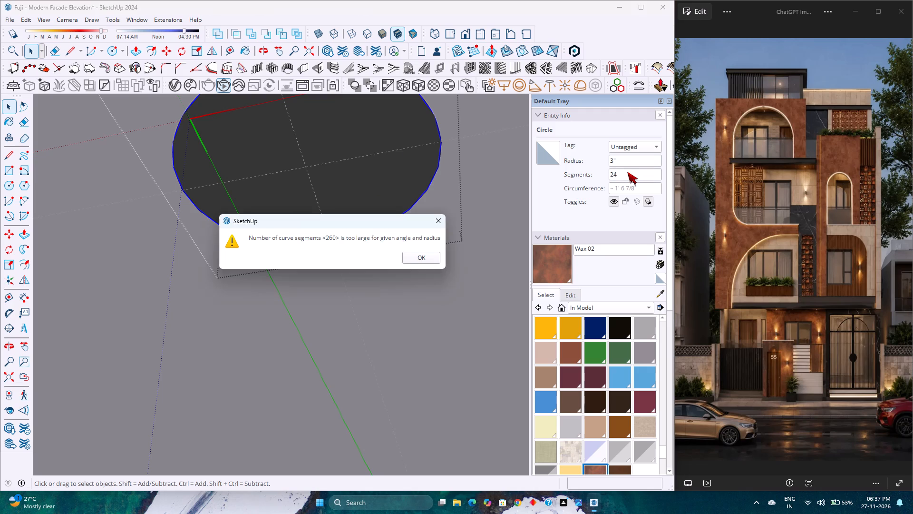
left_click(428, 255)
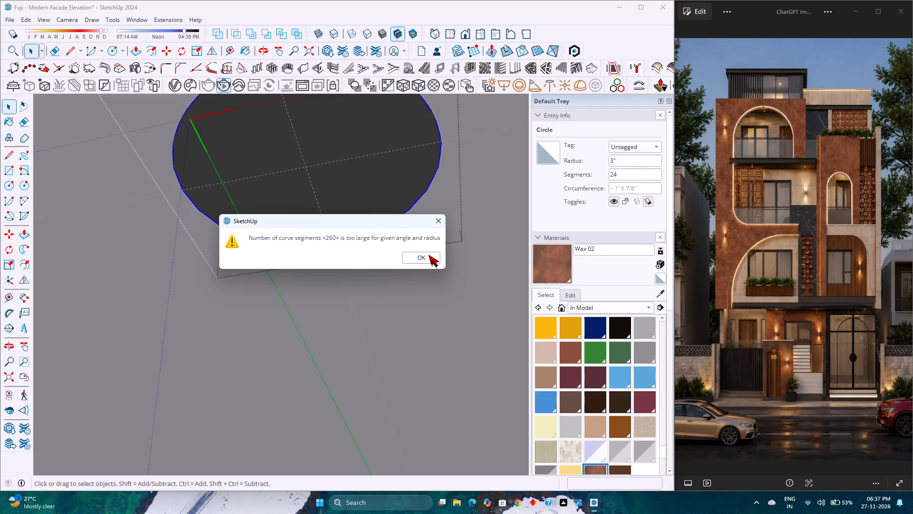
Set the circle's number of segments to 240.
left_click(620, 174)
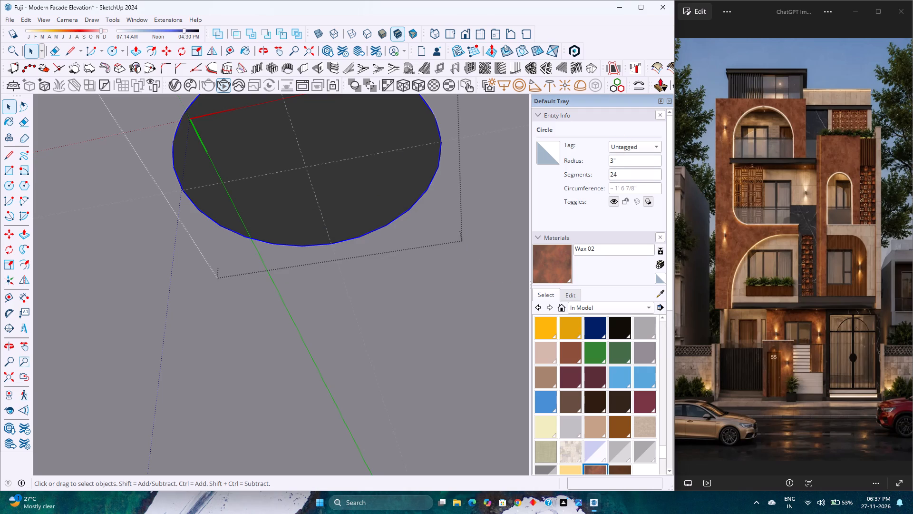
key("0")
key("Return")
Push/pull the circle's face downward by 2" to form a short cylinder.
scroll(539, 200, "down", 4)
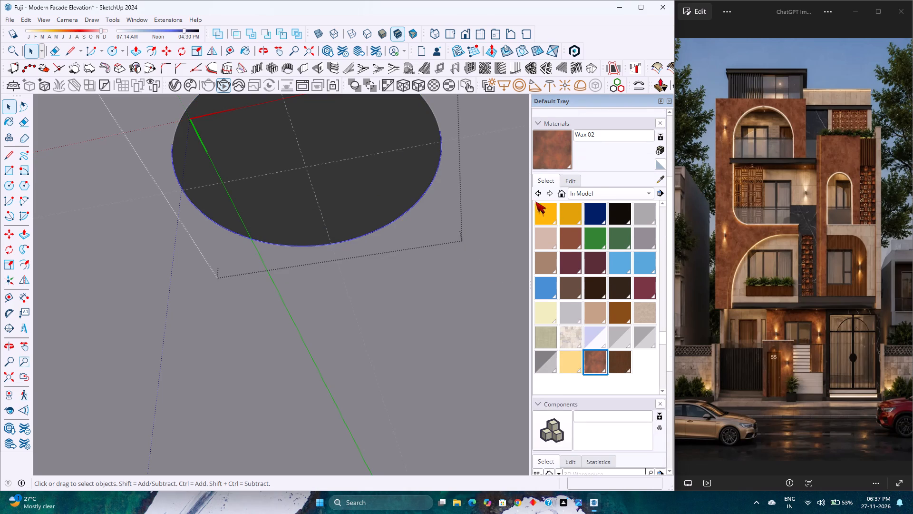
scroll(443, 203, "up", 3)
scroll(328, 228, "down", 6)
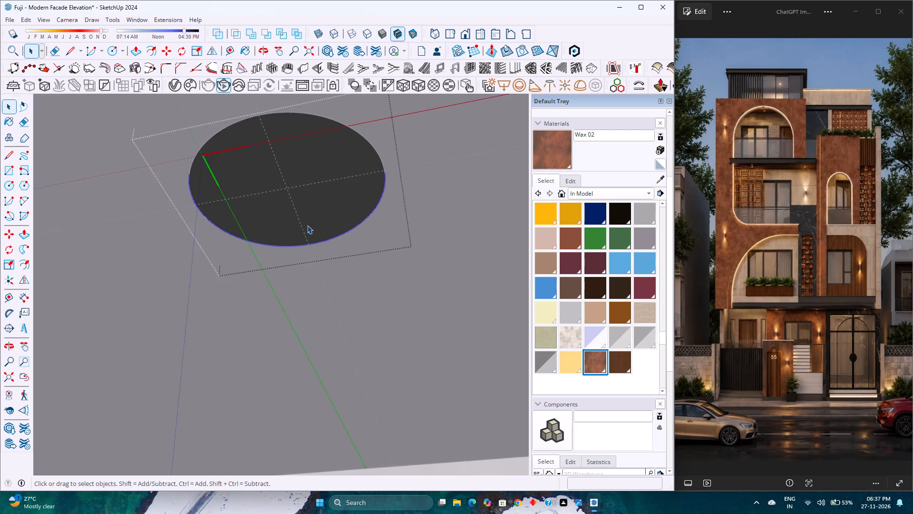
middle_click_drag(306, 221, 306, 280)
middle_click(306, 280)
middle_click(306, 280)
scroll(301, 267, "down", 7)
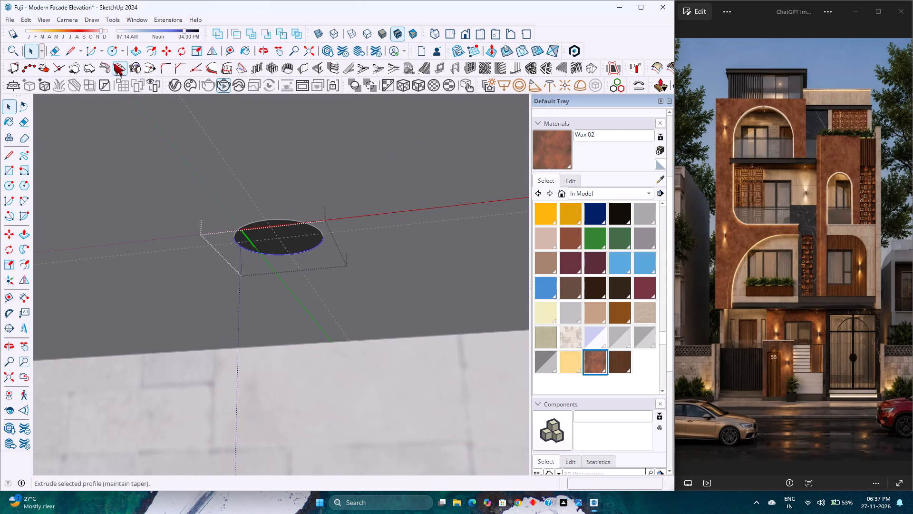
left_click(135, 51)
left_click(274, 246)
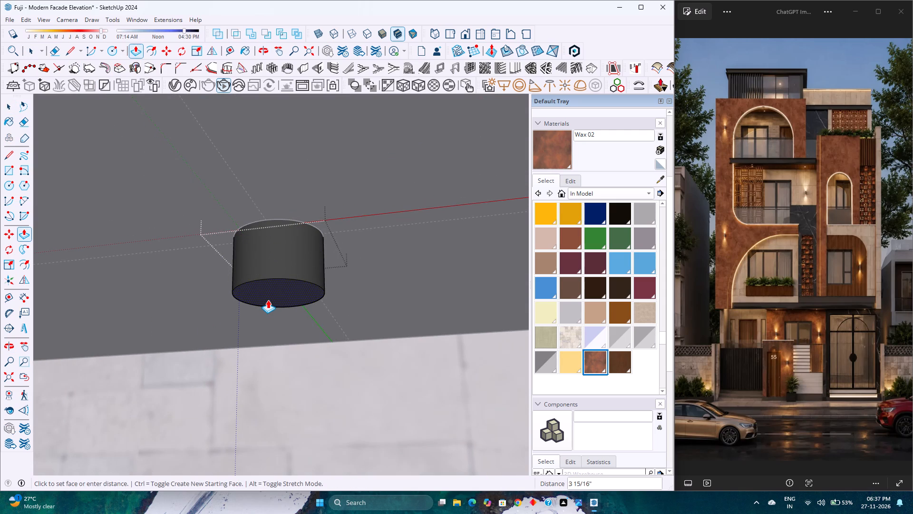
key("2")
key("Return")
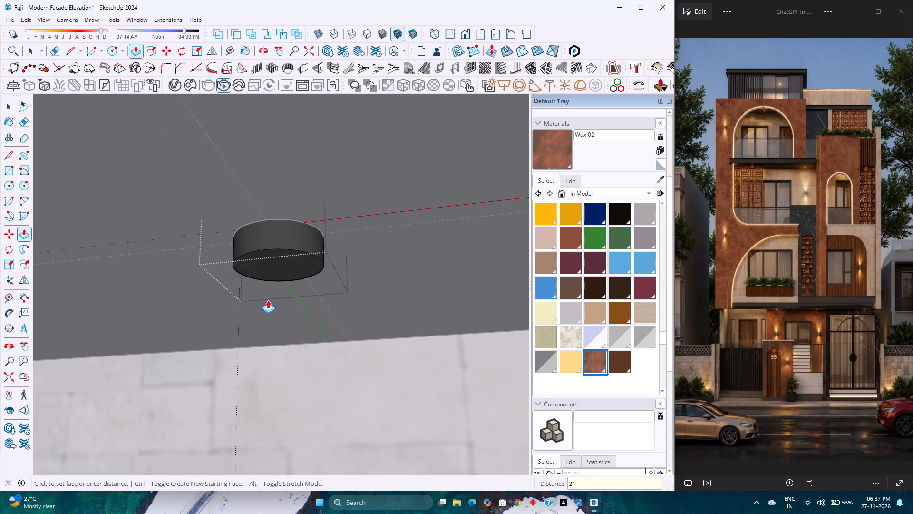
Offset the edge of the cylinder's bottom face slightly inward to form a thin rim.
key("space")
scroll(266, 216, "down", 3)
middle_click_drag(266, 234, 281, 184)
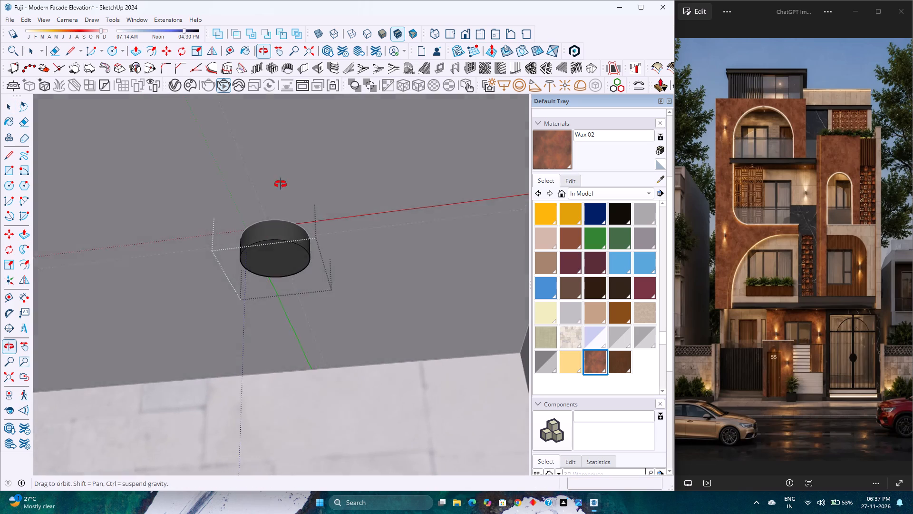
middle_click_drag(281, 184, 287, 175)
middle_click(287, 175)
scroll(286, 249, "up", 4)
middle_click_drag(279, 256, 293, 210)
middle_click(293, 210)
scroll(279, 262, "up", 2)
left_click(279, 262)
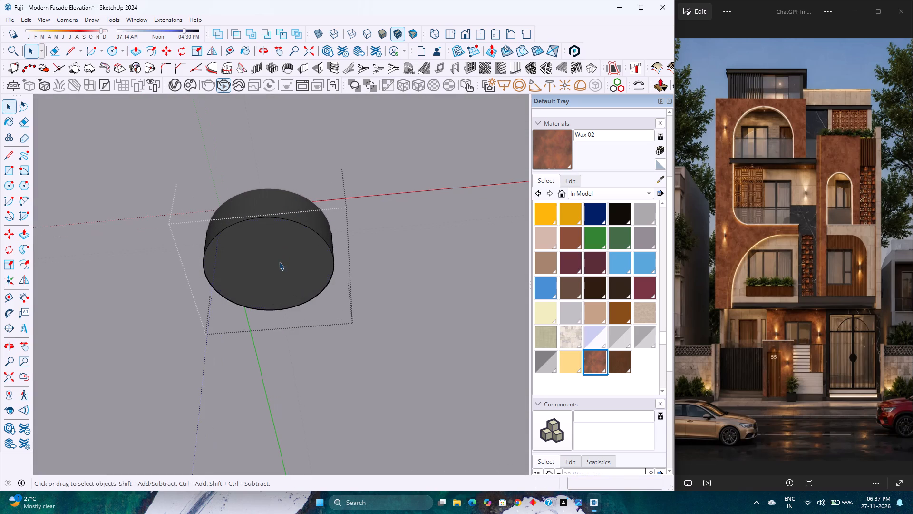
left_click(155, 49)
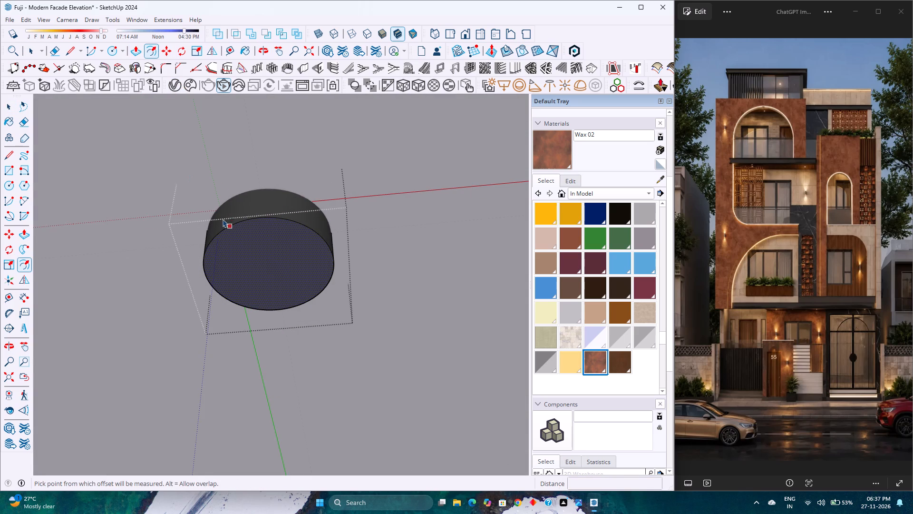
left_click(229, 231)
scroll(231, 235, "up", 6)
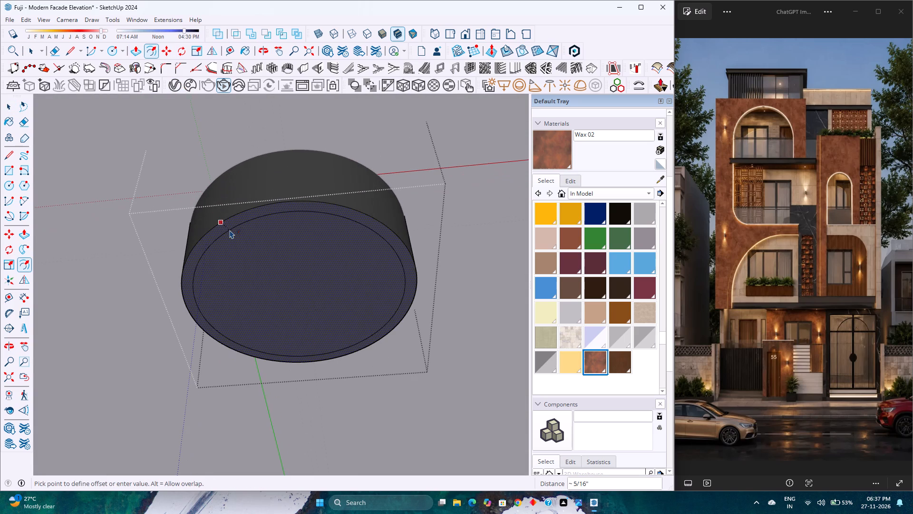
left_click(228, 227)
Offset the rim's inner edge inward about 7/8" on the cylinder's bottom face to form a second ring.
left_click(230, 237)
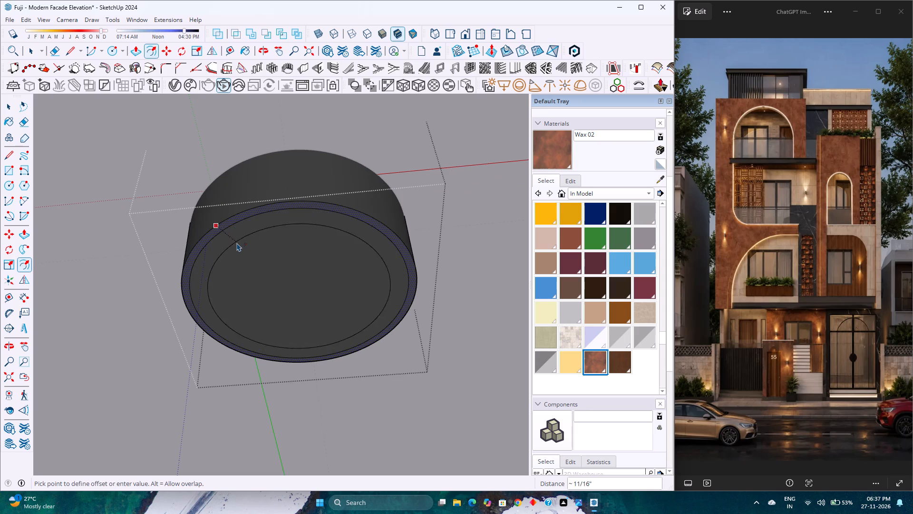
left_click(247, 244)
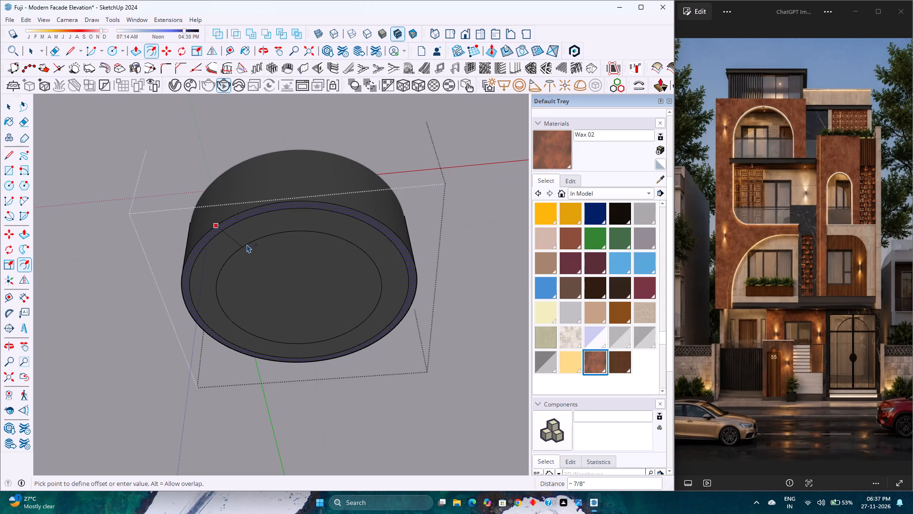
Push/pull the central disc up into the cylinder by 3/16" twice, and recess the surrounding ring by 3/16".
left_click(140, 49)
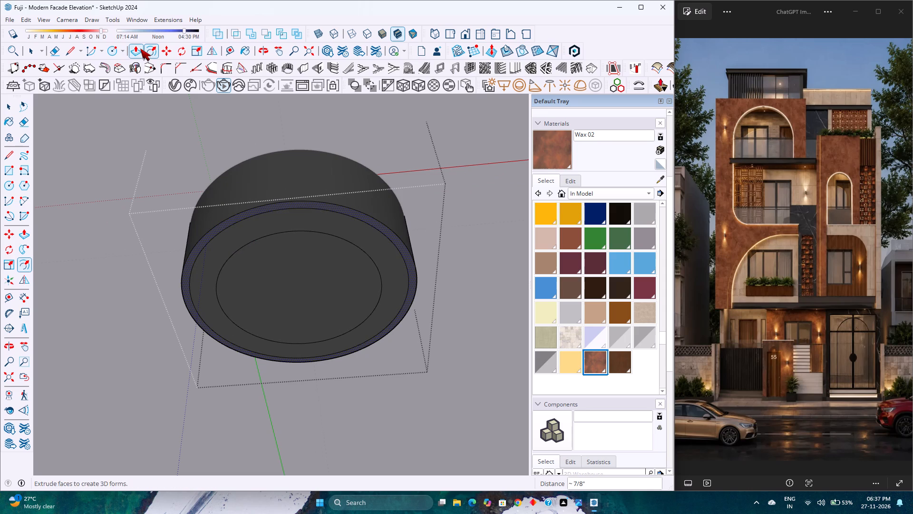
key("Escape")
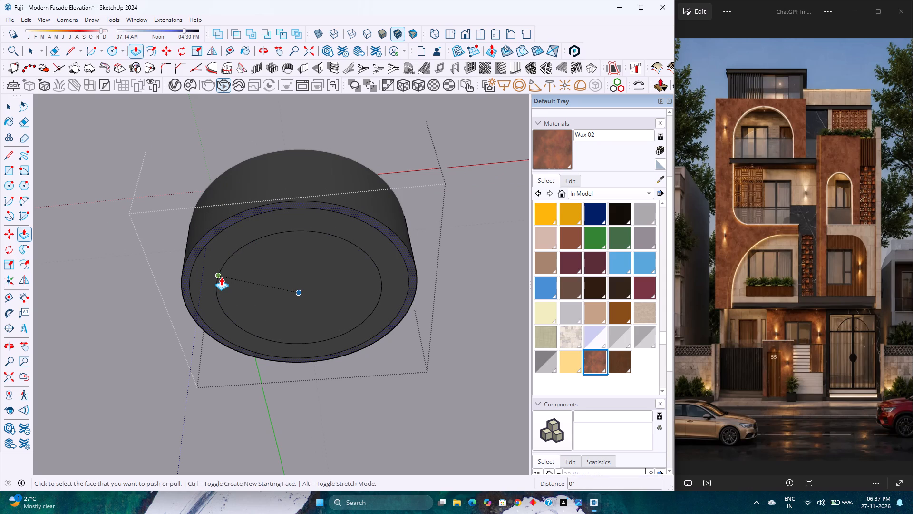
left_click(262, 296)
left_click(262, 290)
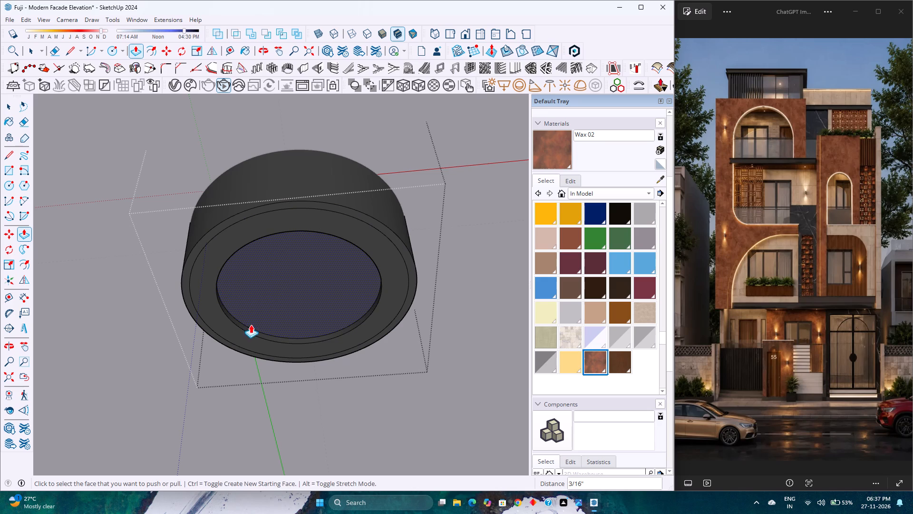
double_click(298, 280)
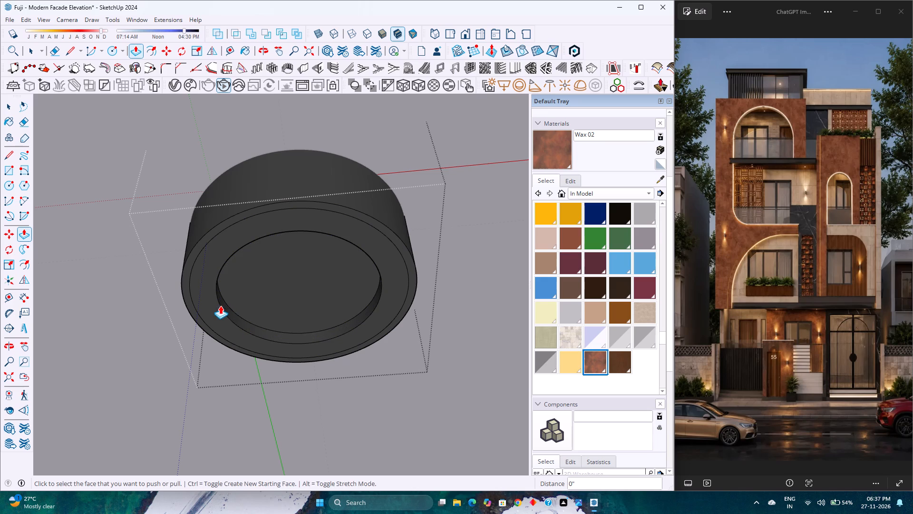
double_click(214, 309)
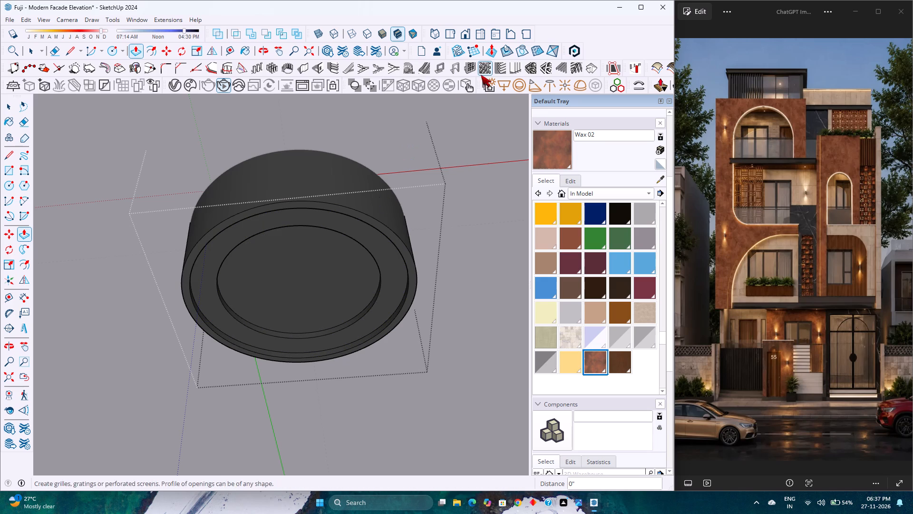
Place a V-Ray spot light at the centre of the fixture's recessed disc, pointing straight down.
left_click(529, 86)
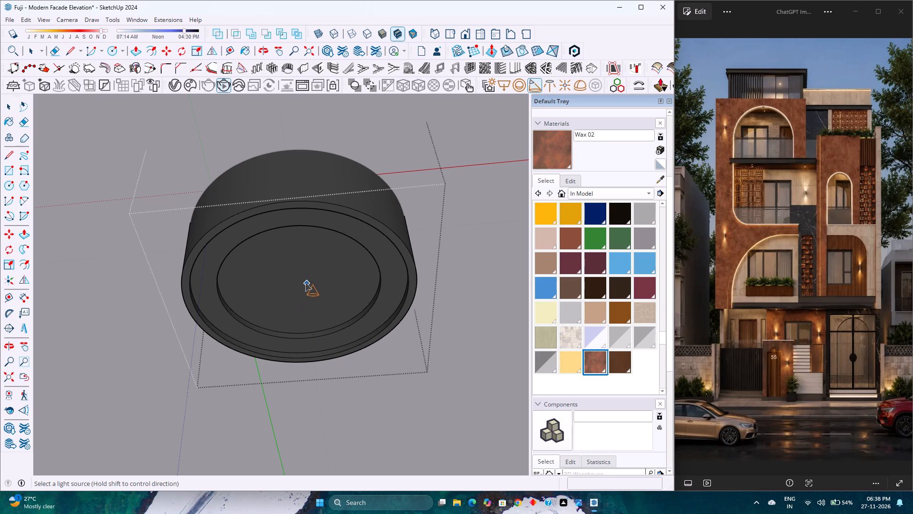
scroll(296, 301, "up", 5)
middle_click_drag(296, 301, 243, 337)
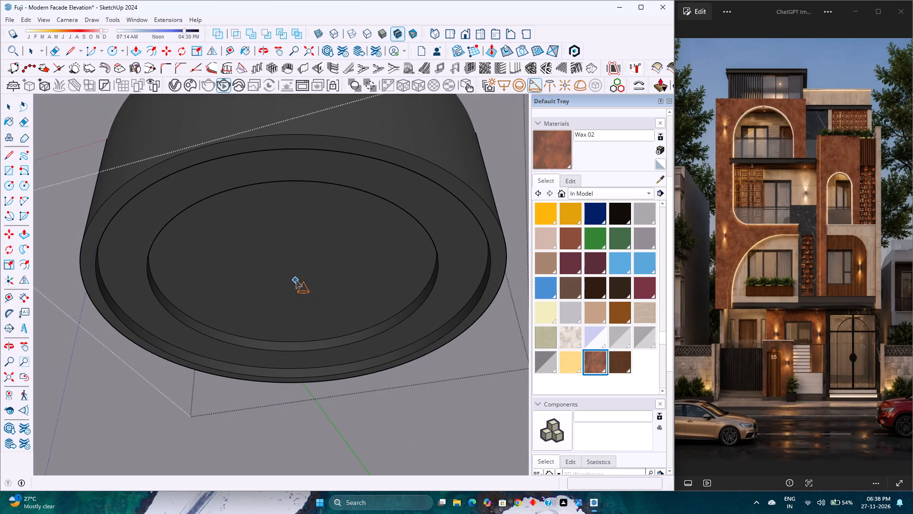
left_click(292, 274)
scroll(292, 274, "down", 13)
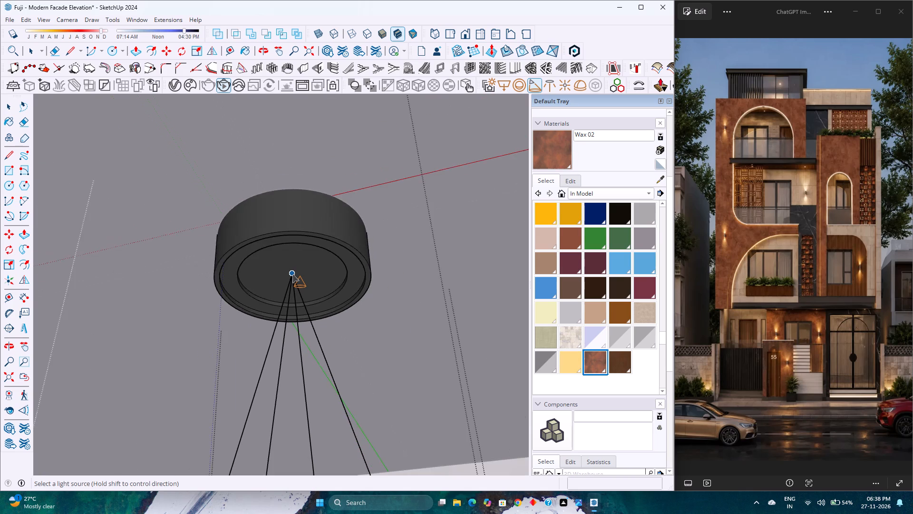
scroll(292, 274, "down", 2)
key("space")
scroll(292, 273, "down", 4)
key("Escape")
Move the light fixture under the lower slab up 1.25" along the blue axis to embed it in the slab.
left_click(296, 260)
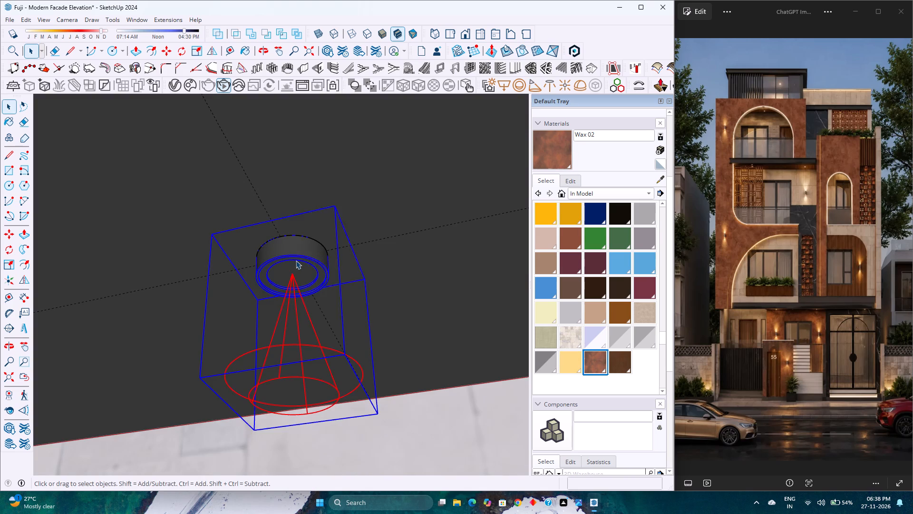
right_click(296, 260)
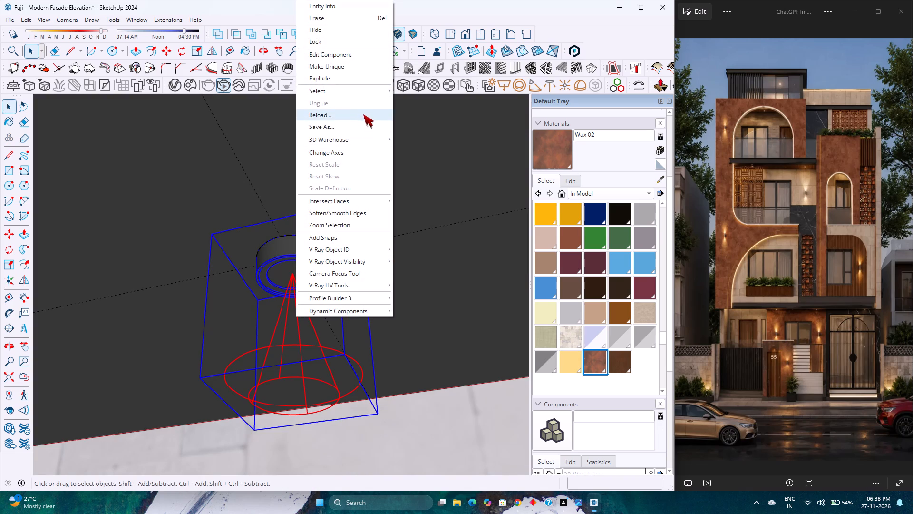
left_click(447, 99)
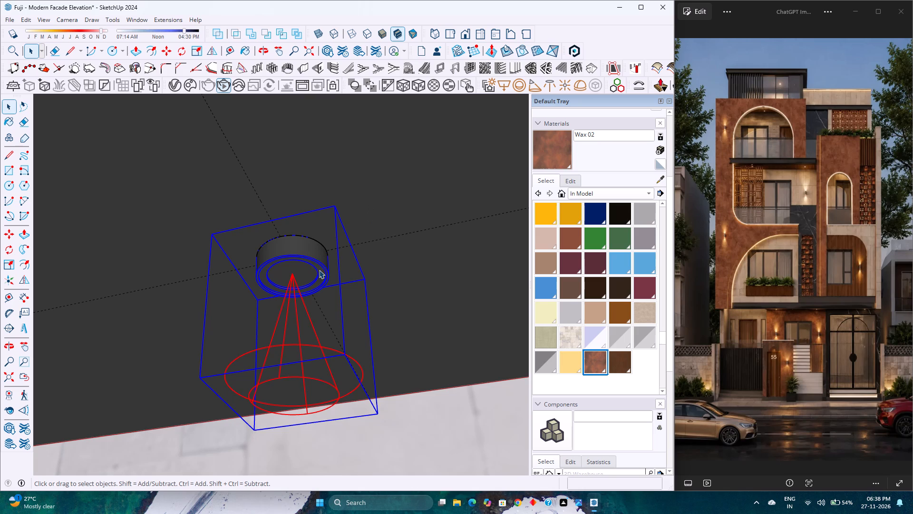
key("m")
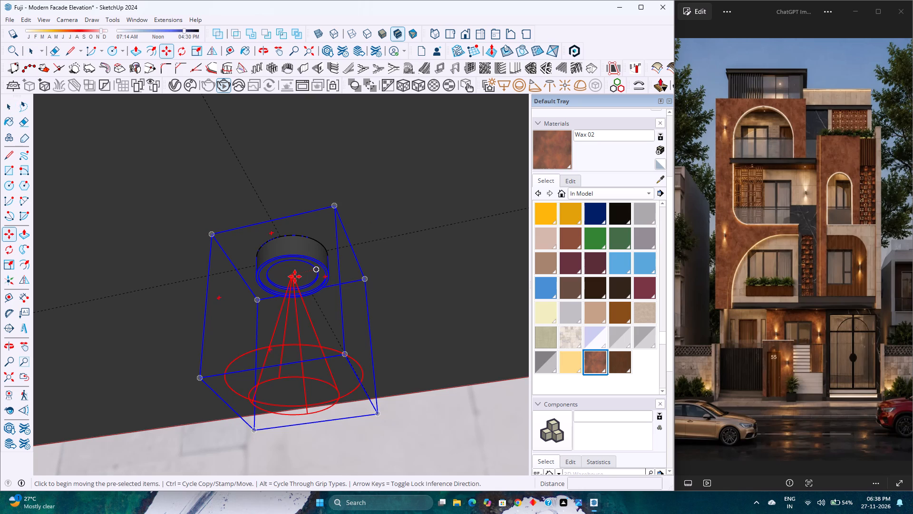
left_click(292, 277)
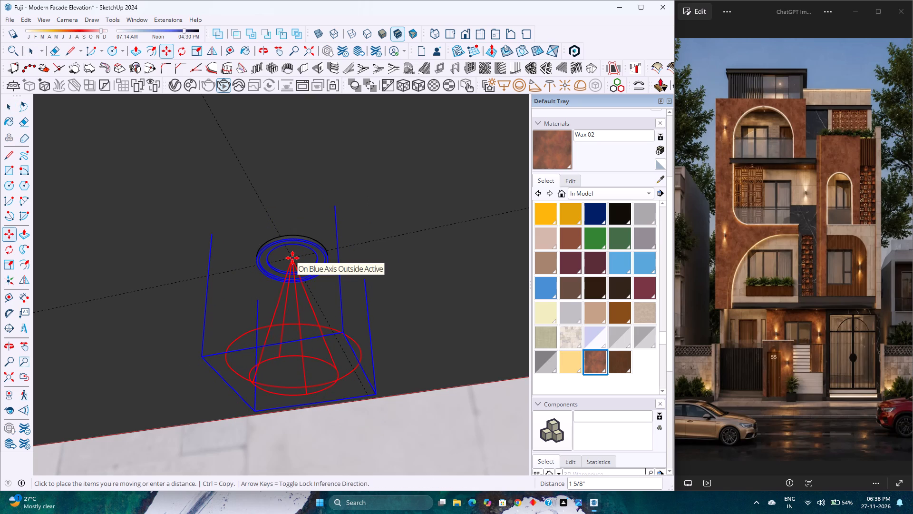
key("Up")
type("1.")
key("2")
key("5")
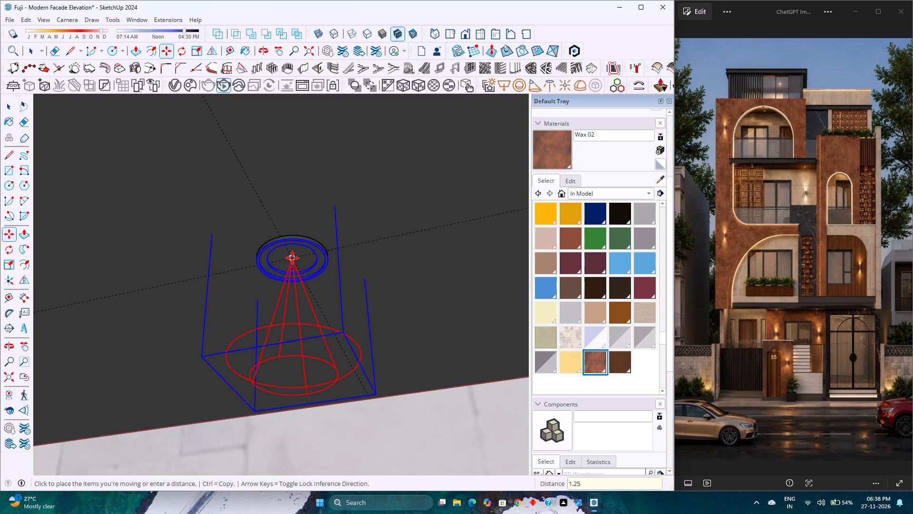
key("Return")
key("space")
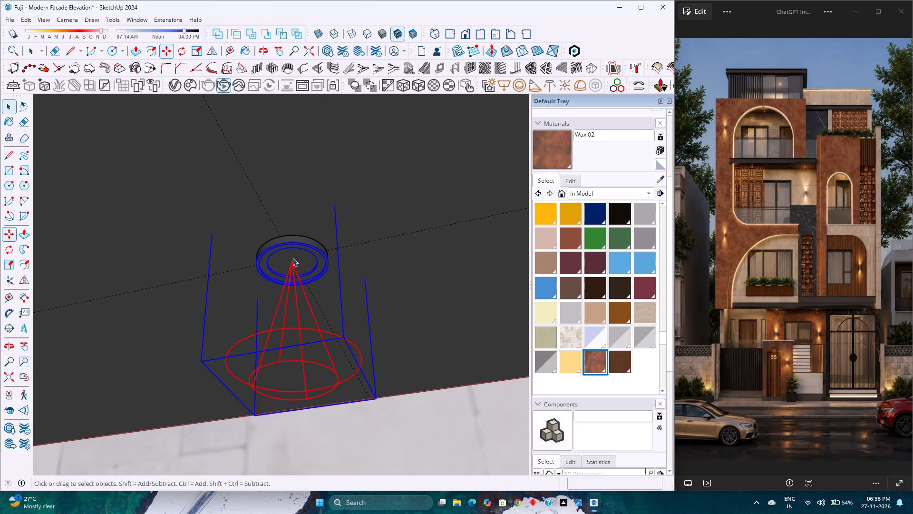
key("Escape")
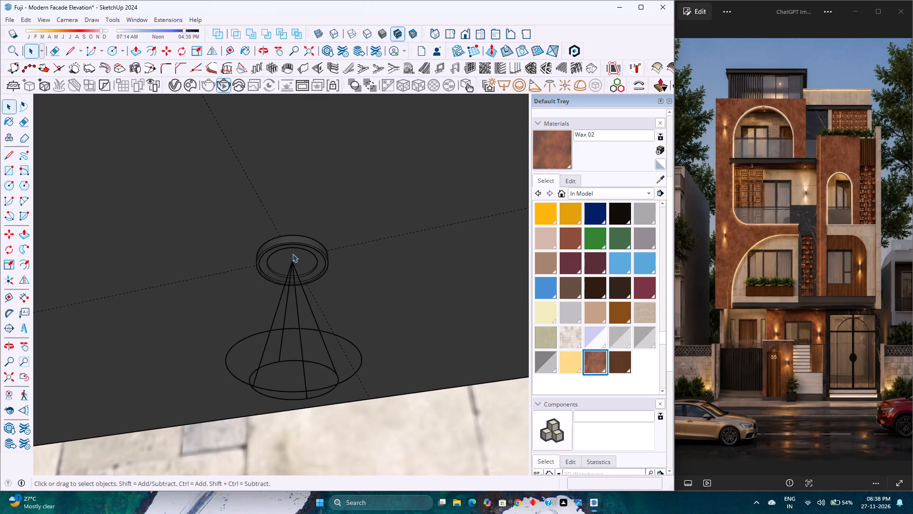
Select all instances of the light fixture under the upper slab and move them up 1.25" along the blue axis.
scroll(291, 250, "down", 19)
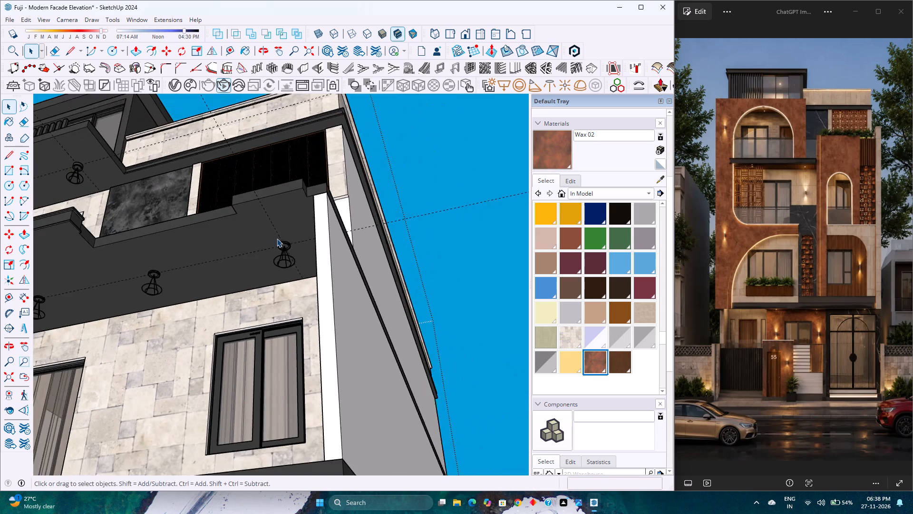
middle_click_drag(277, 238, 285, 318)
scroll(282, 304, "down", 12)
scroll(197, 168, "up", 8)
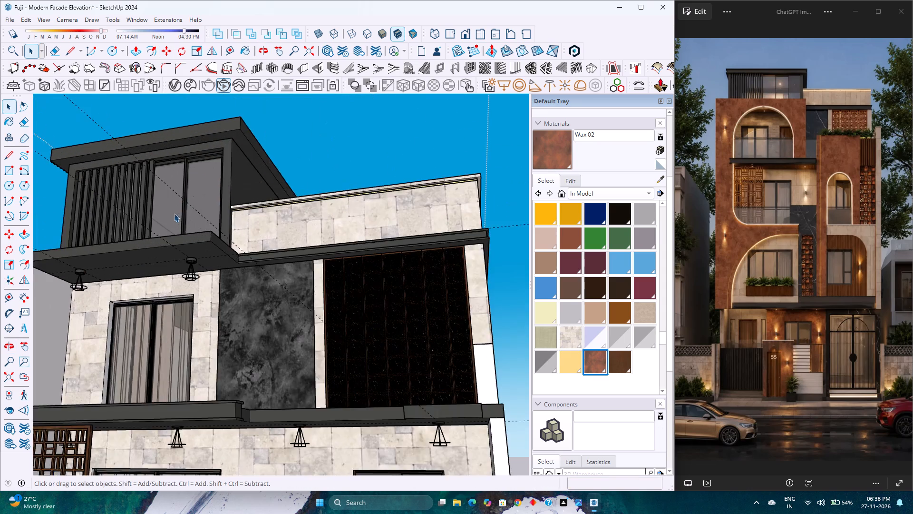
scroll(174, 213, "up", 4)
double_click(188, 246)
scroll(188, 246, "up", 3)
left_click(194, 259)
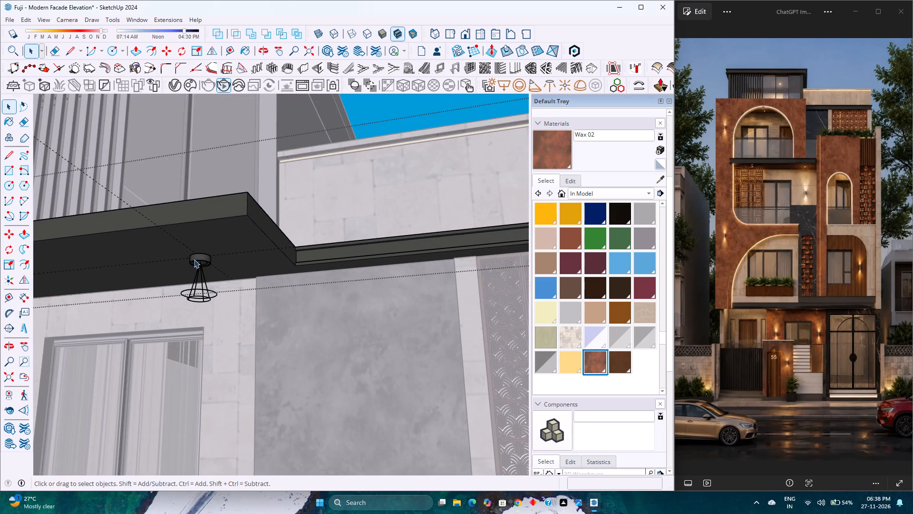
right_click(194, 259)
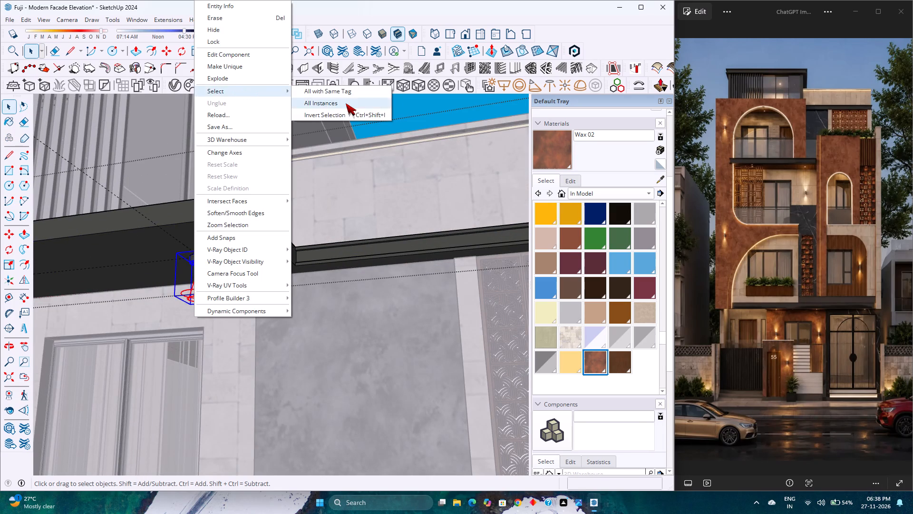
left_click(346, 103)
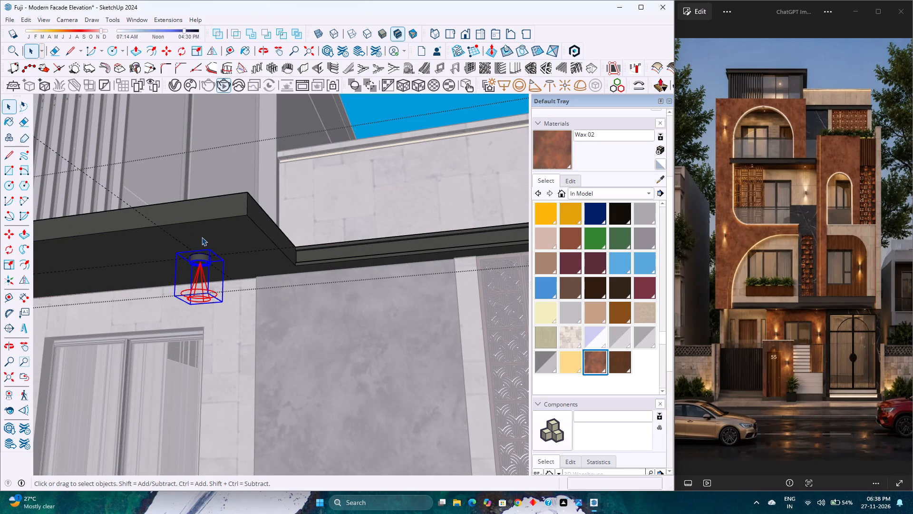
key("m")
scroll(182, 287, "up", 6)
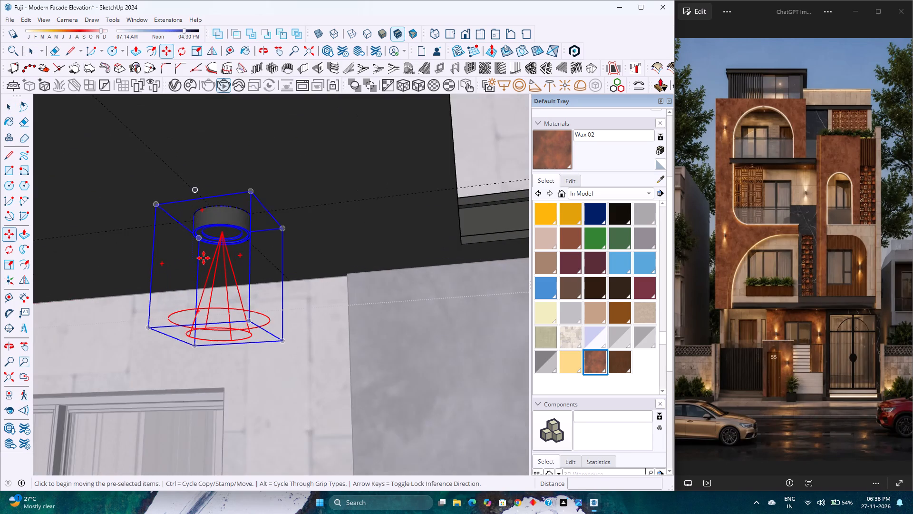
scroll(204, 258, "up", 4)
scroll(210, 248, "down", 1)
scroll(210, 248, "up", 7)
middle_click_drag(210, 247, 224, 223)
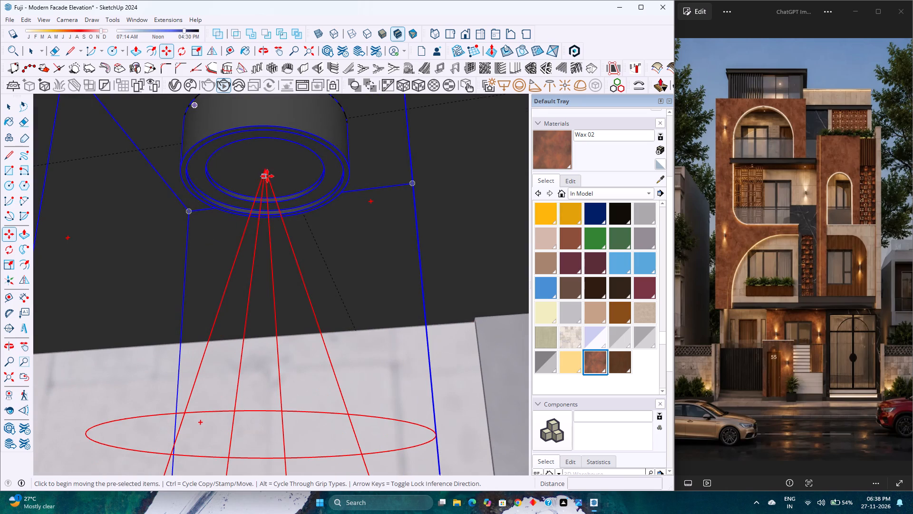
left_click(265, 170)
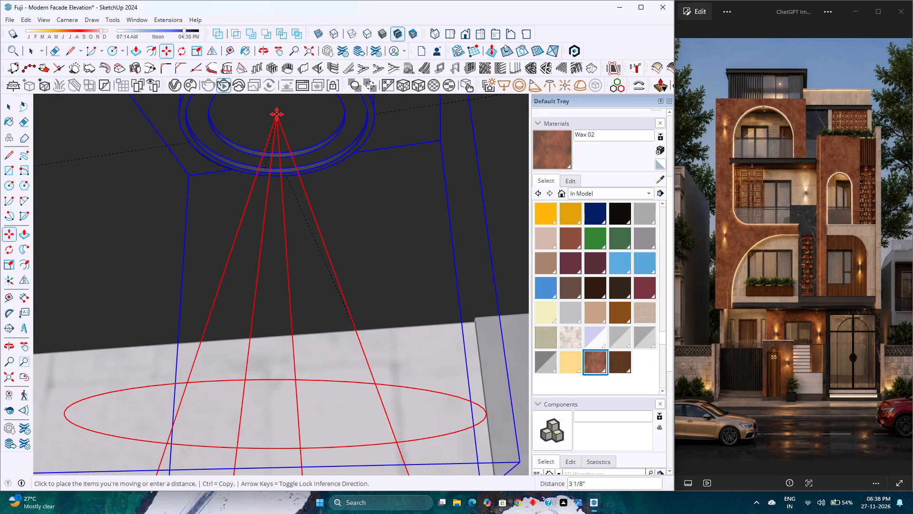
key("Up")
type("1.25")
key("Return")
key("space")
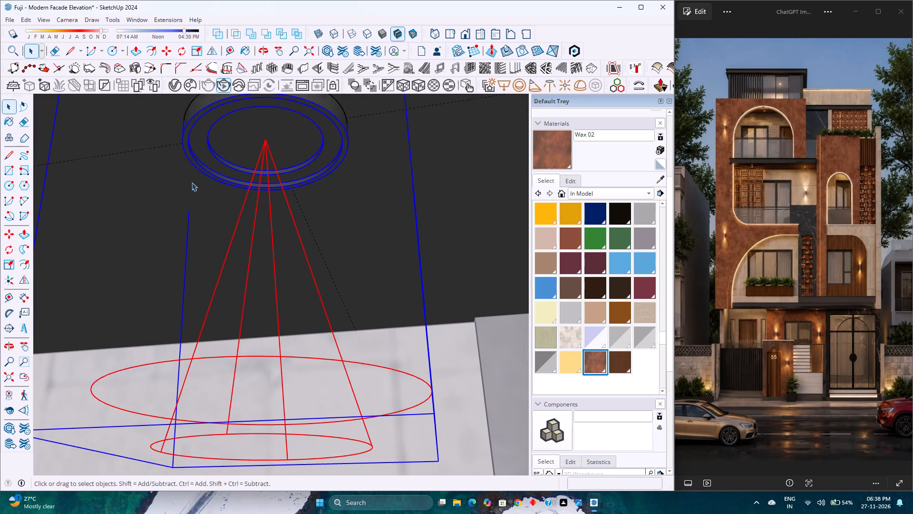
scroll(190, 187, "down", 20)
scroll(190, 187, "down", 8)
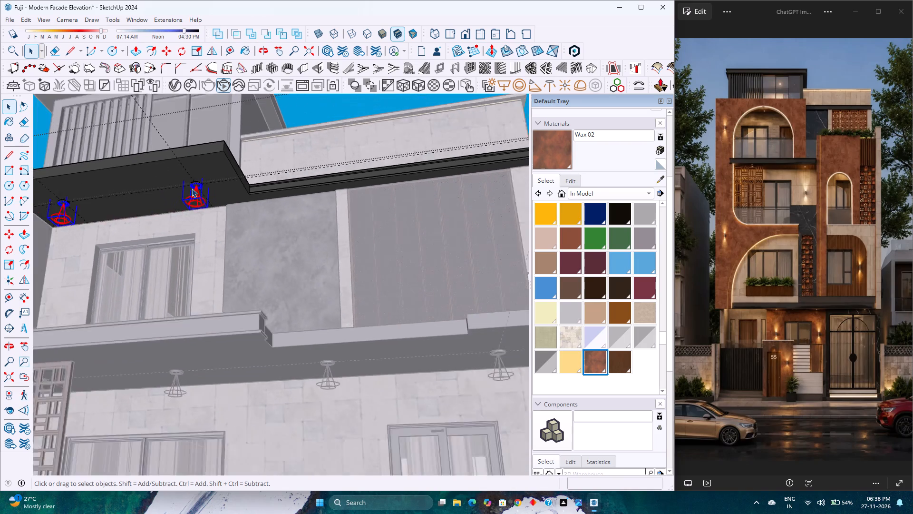
scroll(192, 188, "down", 9)
left_click(402, 285)
Unhide all hidden geometry so the facade's front elements show again.
scroll(403, 281, "down", 5)
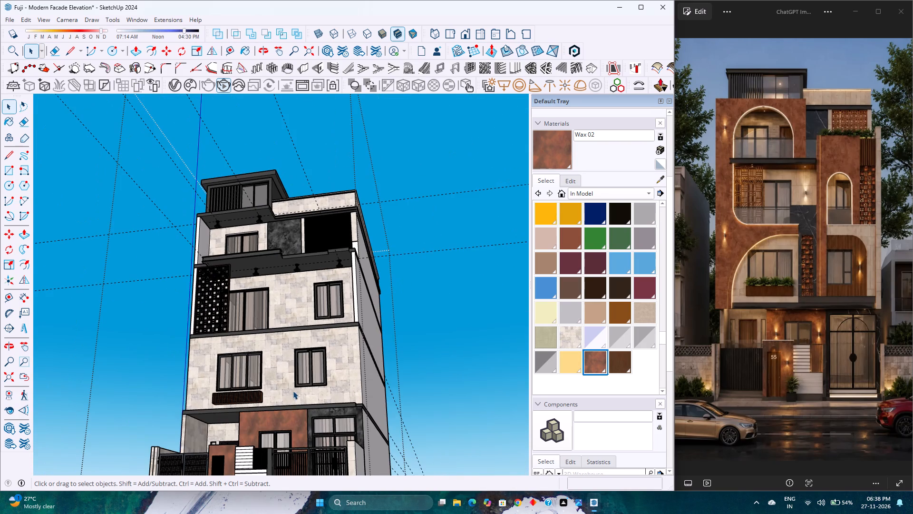
double_click(293, 388)
scroll(293, 388, "up", 4)
middle_click_drag(272, 367, 308, 462)
scroll(52, 0, "down", 3)
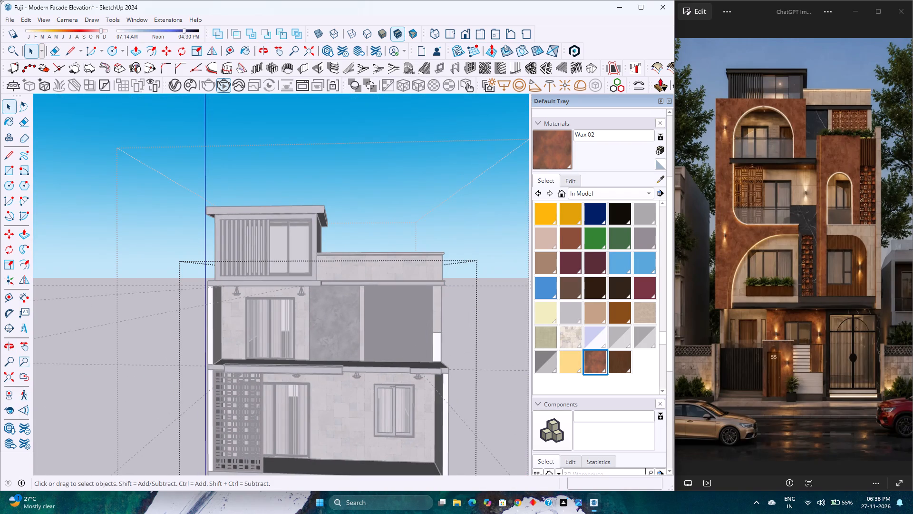
left_click(11, 19)
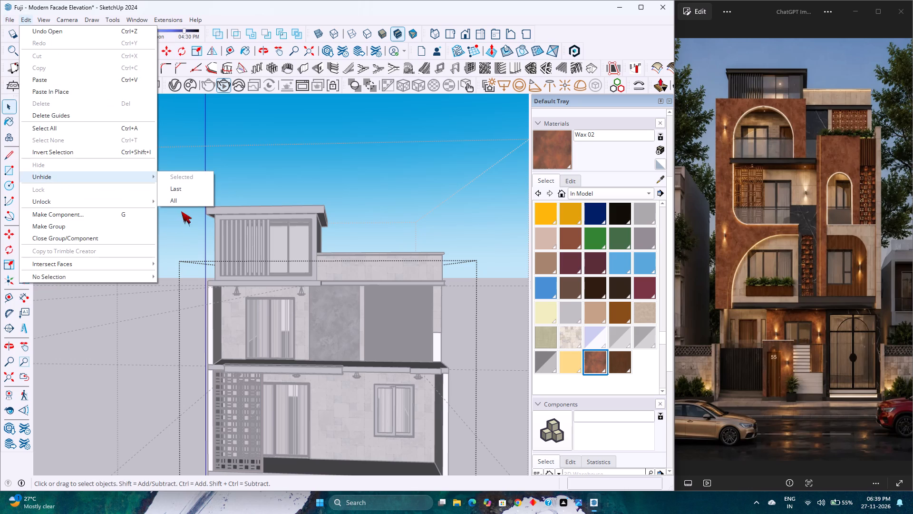
left_click(186, 201)
left_click(78, 166)
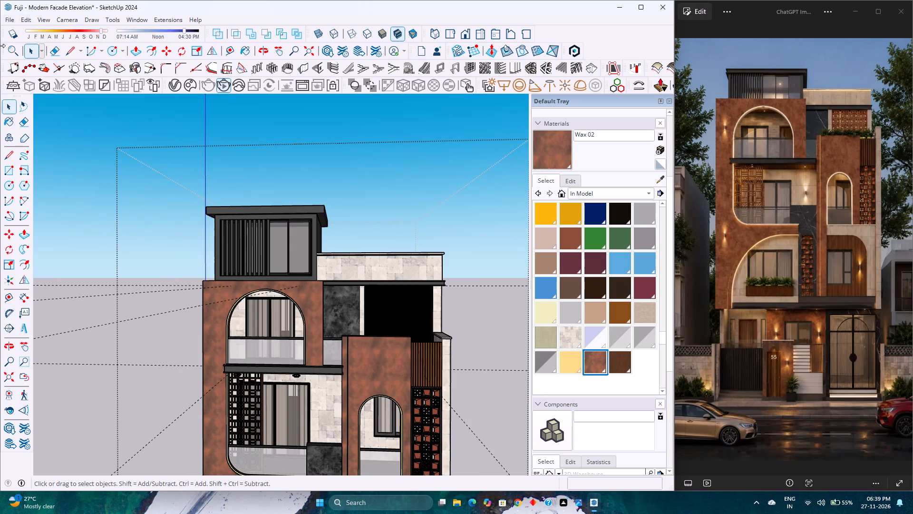
Save the model.
left_click(14, 18)
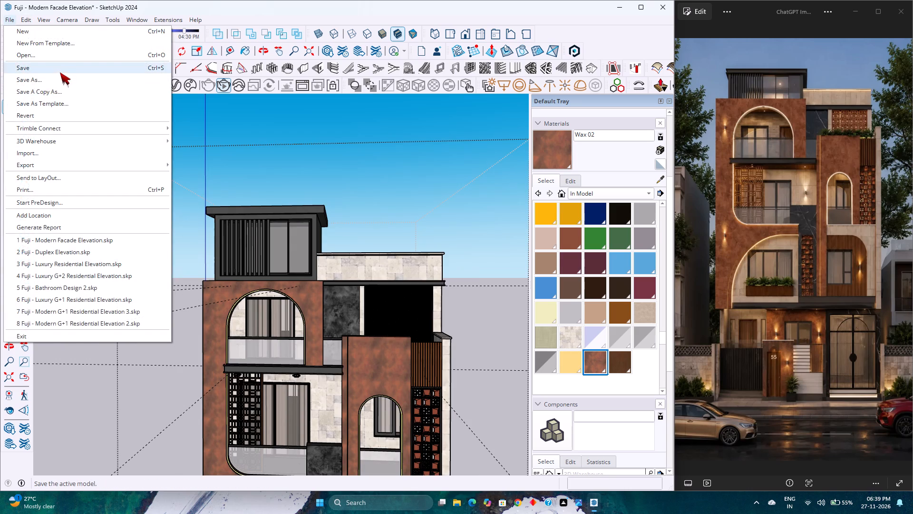
left_click(59, 68)
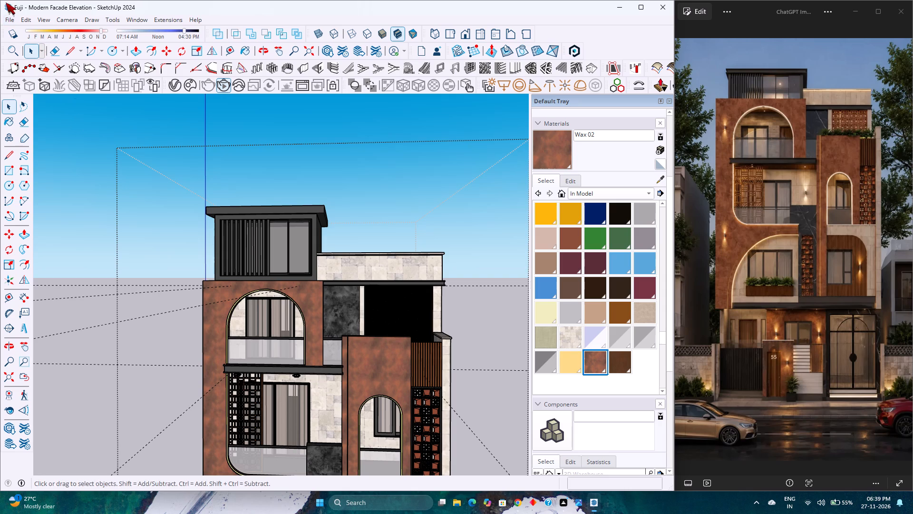
Delete all the construction guides from the model.
left_click(32, 18)
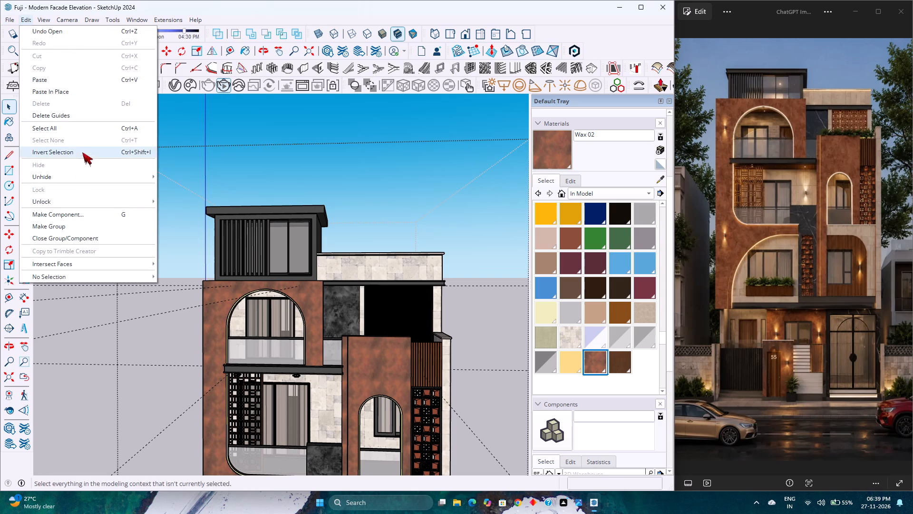
left_click(62, 110)
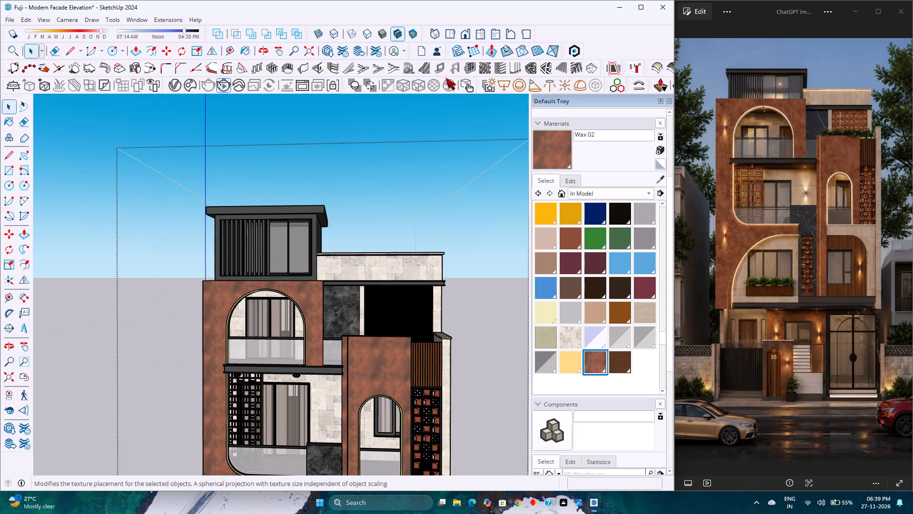
Switch to the standard front view and show the whole building elevation.
left_click(463, 32)
scroll(324, 233, "down", 7)
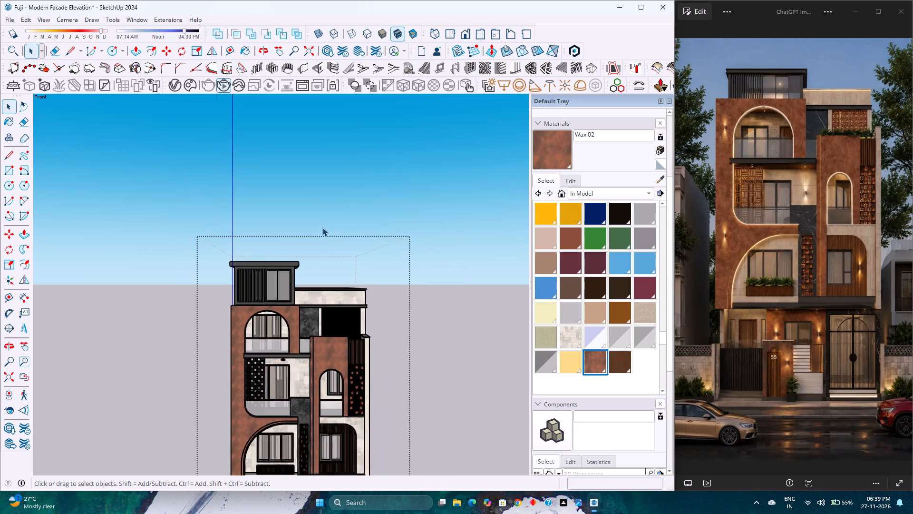
scroll(322, 227, "down", 5)
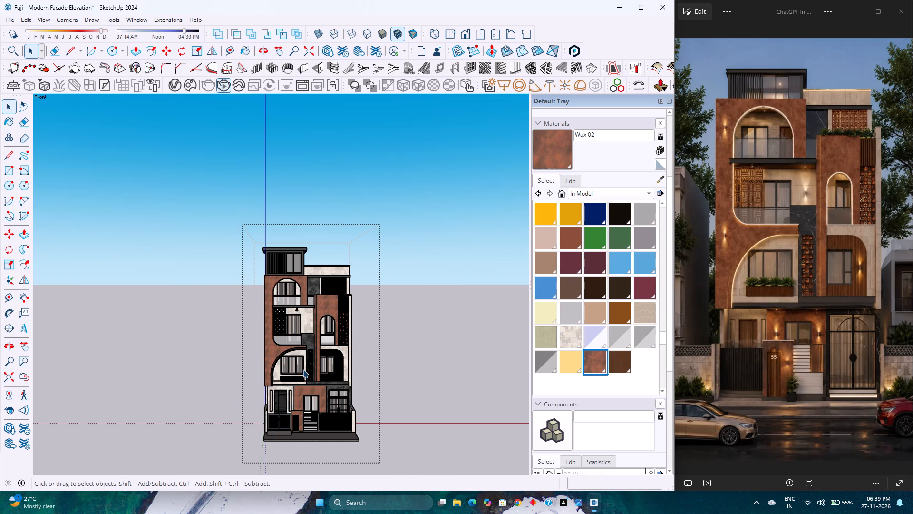
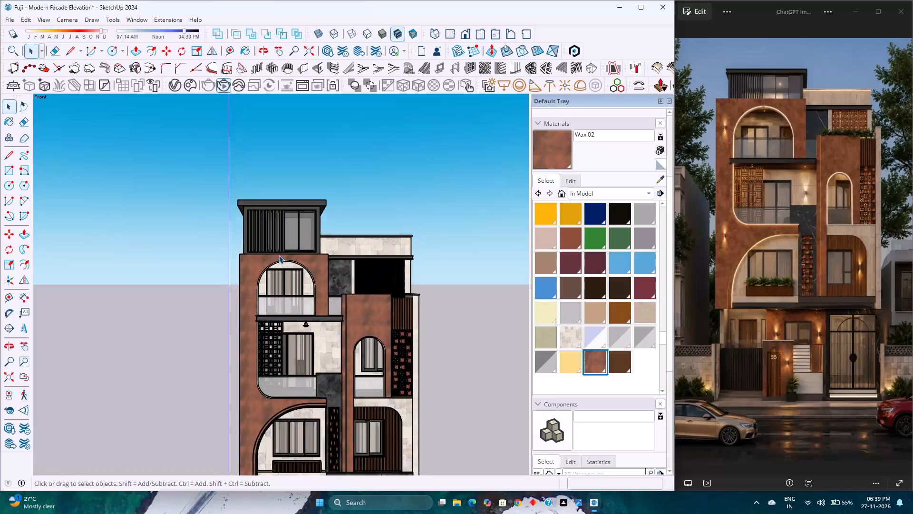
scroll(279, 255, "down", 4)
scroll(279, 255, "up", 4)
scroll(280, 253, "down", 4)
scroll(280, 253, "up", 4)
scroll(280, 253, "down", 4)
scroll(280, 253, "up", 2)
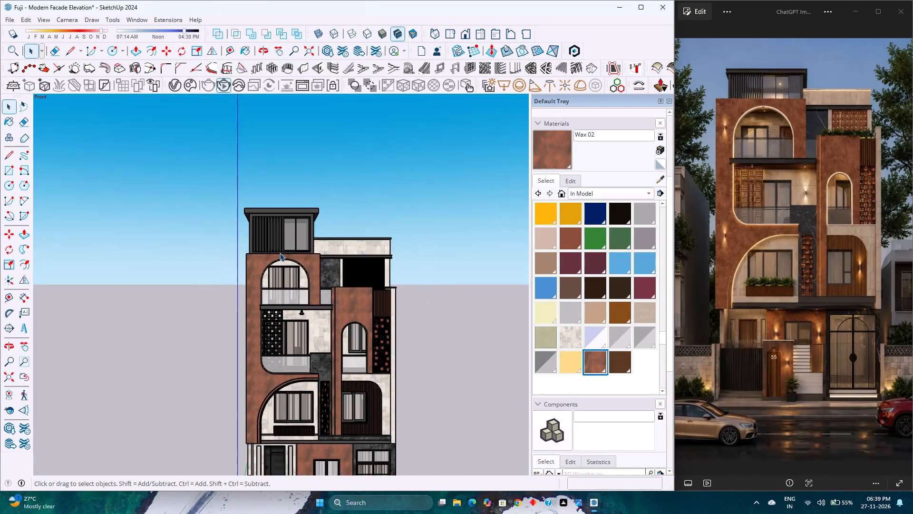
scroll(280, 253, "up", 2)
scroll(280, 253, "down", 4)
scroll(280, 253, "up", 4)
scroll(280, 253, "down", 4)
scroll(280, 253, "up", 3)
In the V-Ray Asset Editor, set the Spot Light's colour to a warm cream of about RGB 0.984, 0.877, 0.737.
left_click(170, 83)
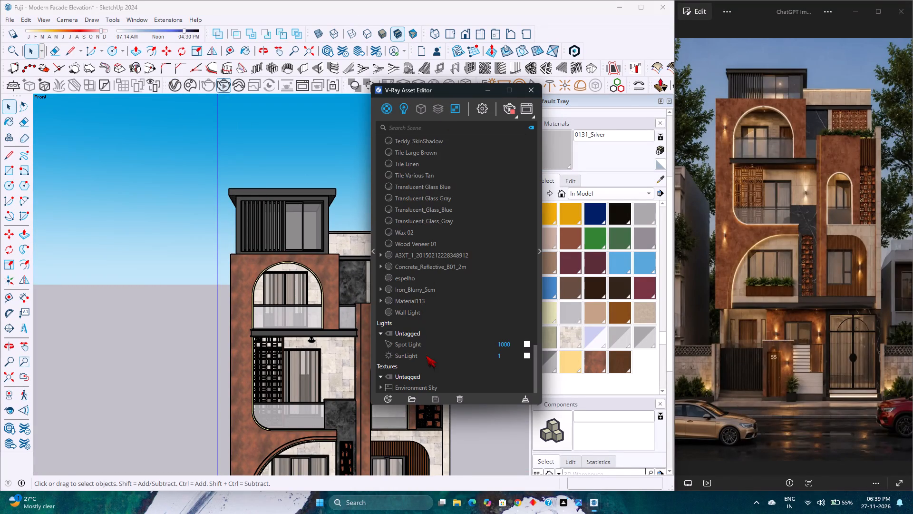
left_click(421, 346)
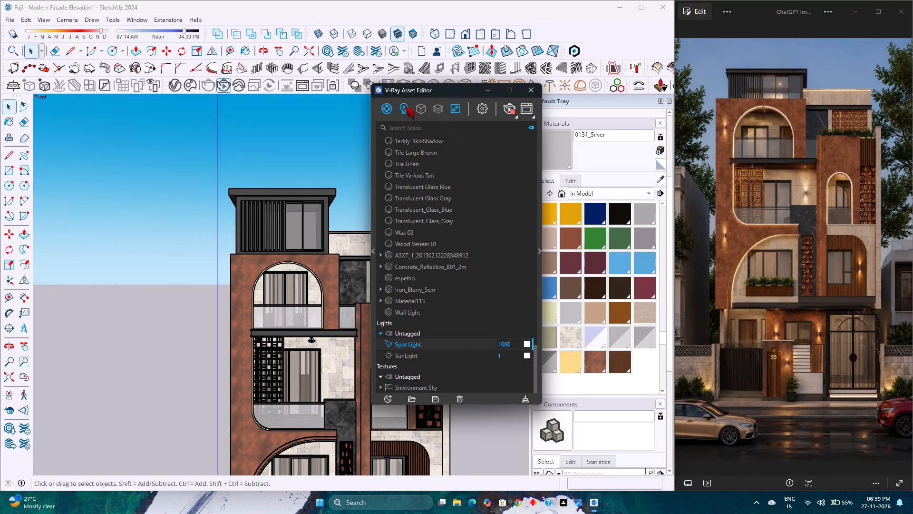
left_click(406, 108)
left_click(486, 159)
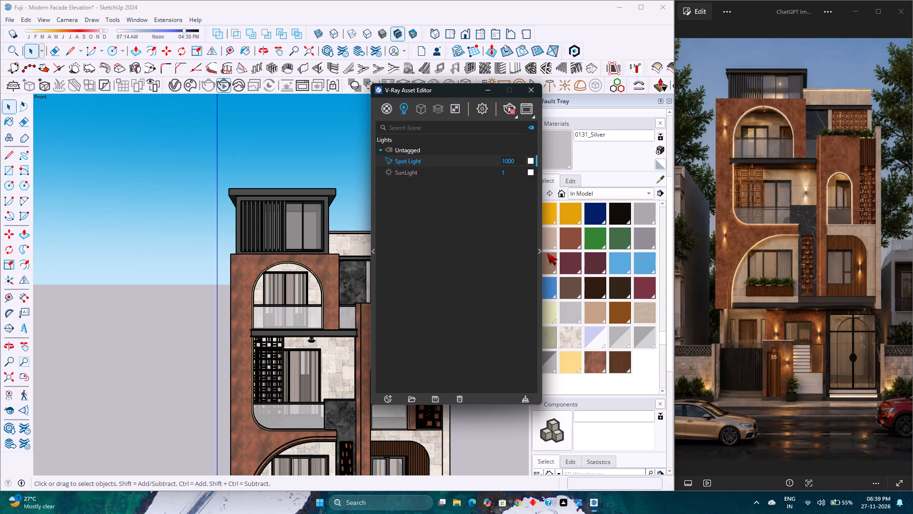
left_click(540, 255)
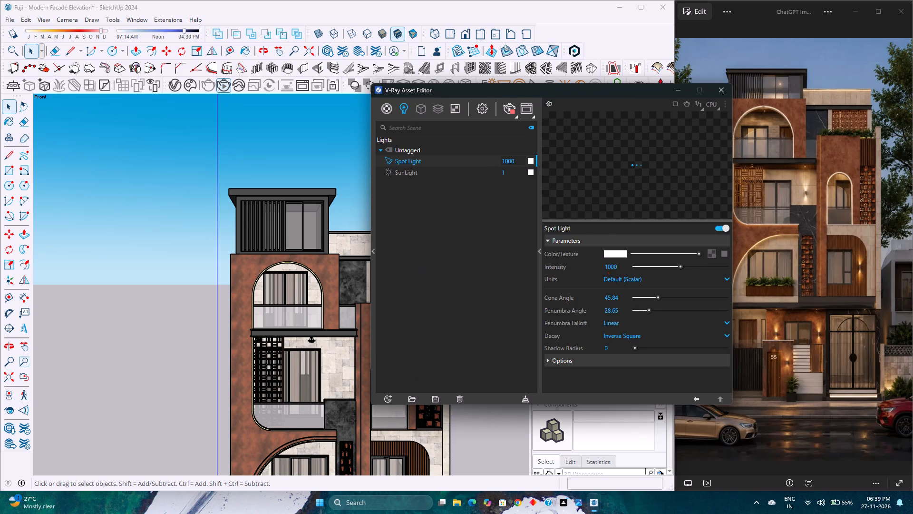
left_click(605, 256)
left_click(439, 185)
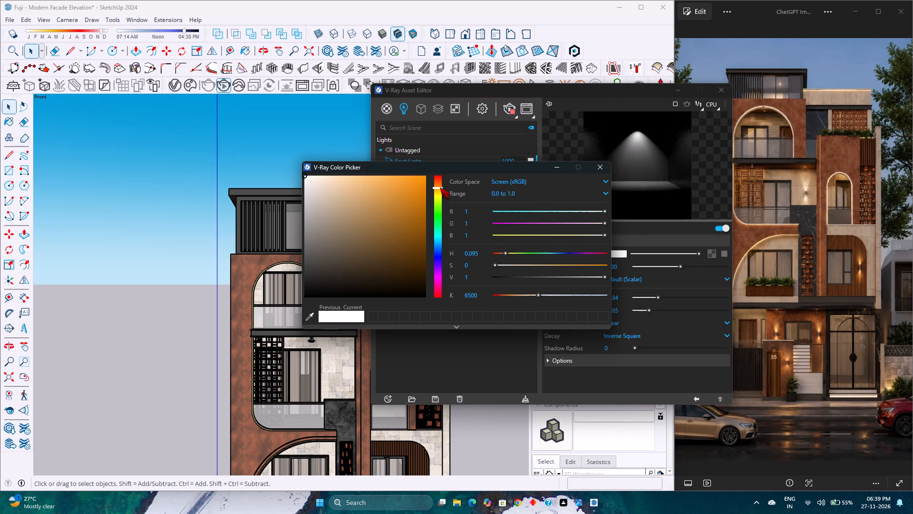
left_click_drag(348, 181, 349, 178)
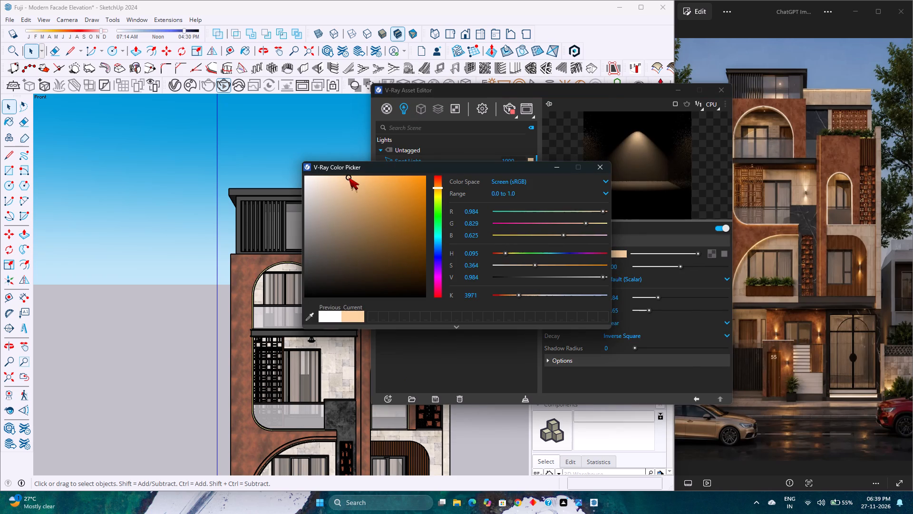
left_click_drag(349, 178, 335, 178)
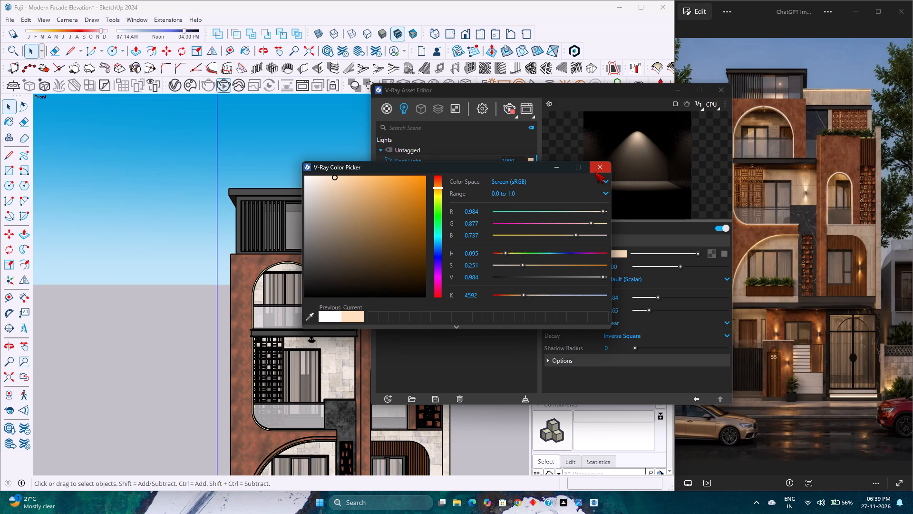
left_click(595, 171)
Set the Spot Light's units to Radiant power (W) and its intensity to 50.
left_click(628, 277)
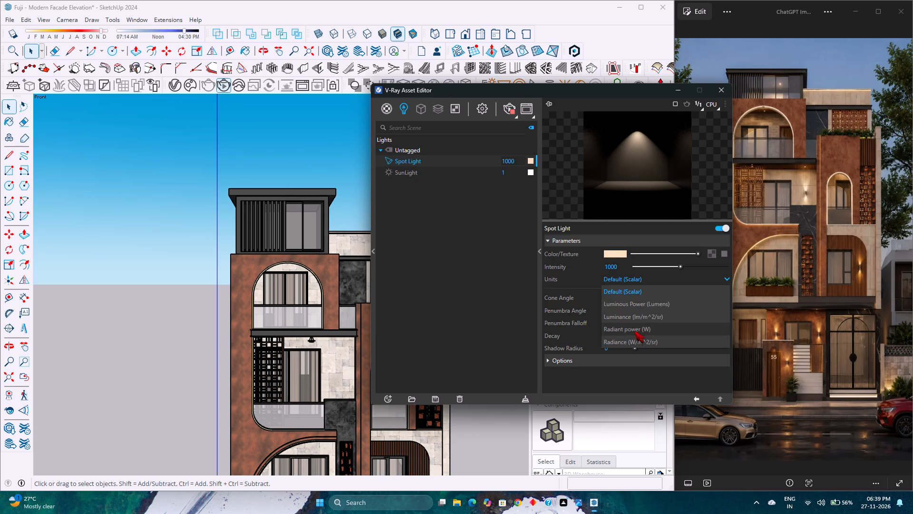
left_click(634, 331)
left_click(618, 267)
key("BackSpace")
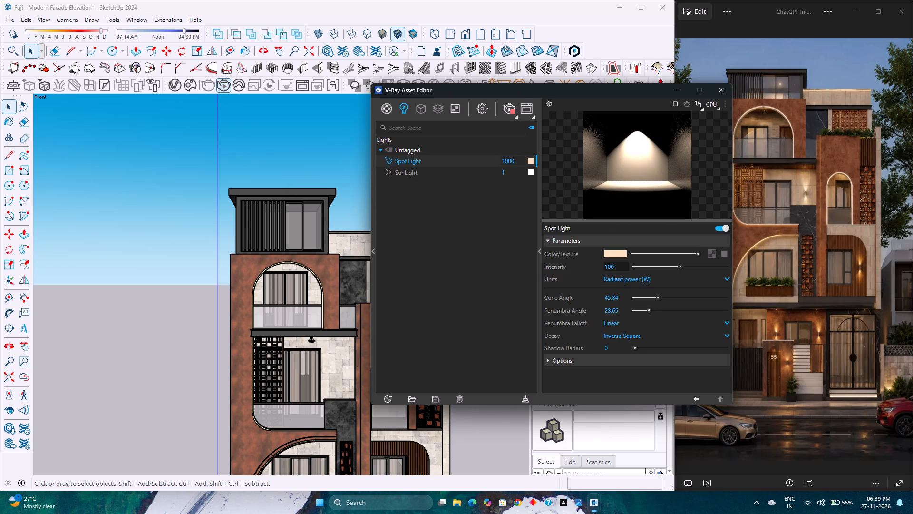
key("BackSpace")
key("BackSpace")
key("BackSpace")
type("50")
key("Return")
Set the Spot Light's cone angle to 30 and its penumbra angle to 100.
left_click_drag(621, 298, 596, 299)
left_click_drag(596, 299, 586, 302)
key("3")
key("0")
key("Return")
left_click_drag(623, 307, 594, 308)
key("1")
key("0")
key("0")
key("Return")
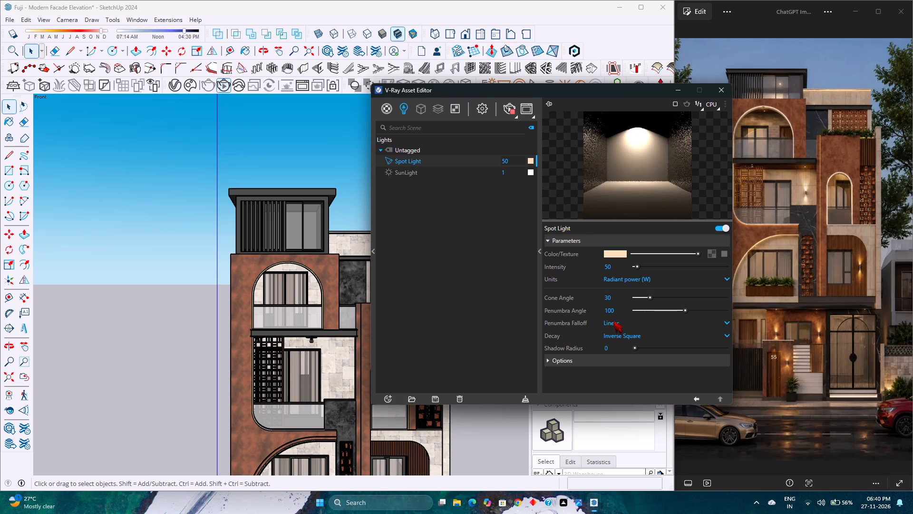
Set the Spot Light's penumbra falloff to Smooth Cubic with Inverse Square decay, and minimize the Asset Editor.
left_click(613, 321)
left_click(622, 349)
left_click(622, 336)
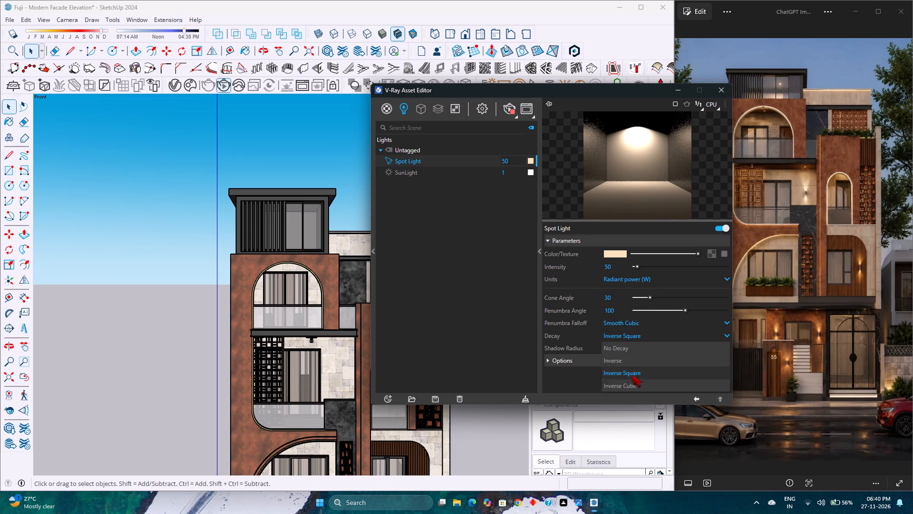
left_click(631, 372)
left_click(677, 90)
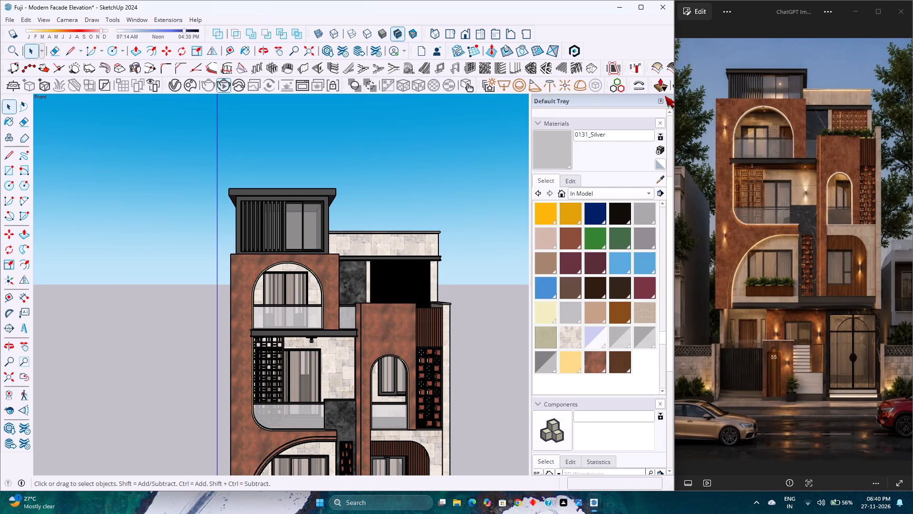
Run an interactive V-Ray render and fit the whole front elevation in it to check the lighting.
left_click(224, 86)
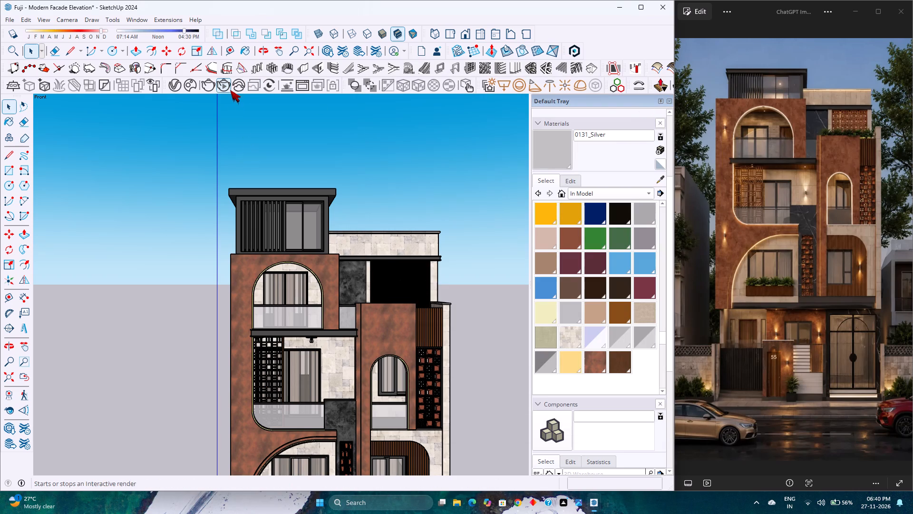
left_click(224, 86)
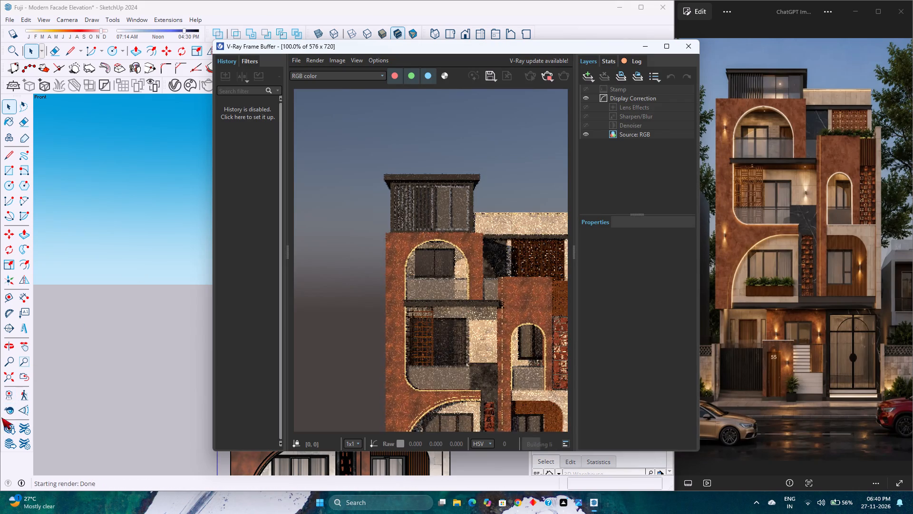
left_click(9, 381)
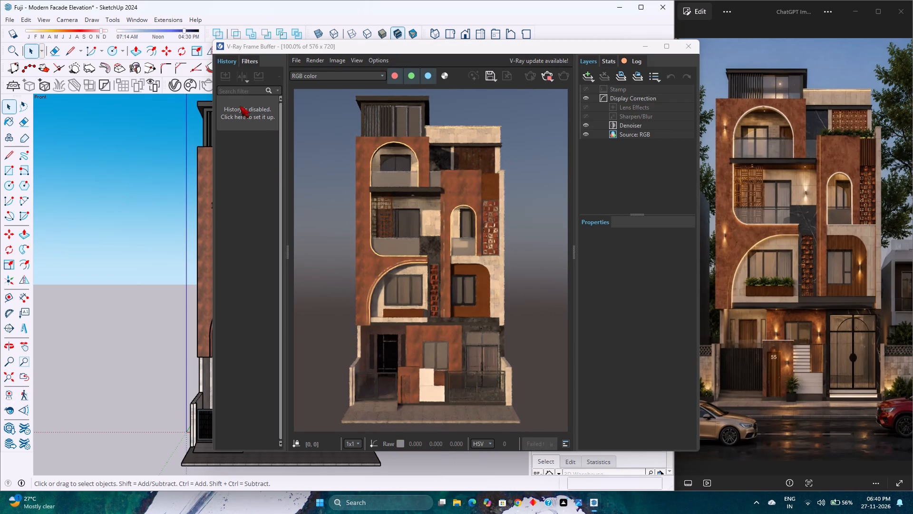
Shift the sun's time of day to the late end, bring it slightly earlier, and minimize the render window.
left_click_drag(185, 31, 197, 31)
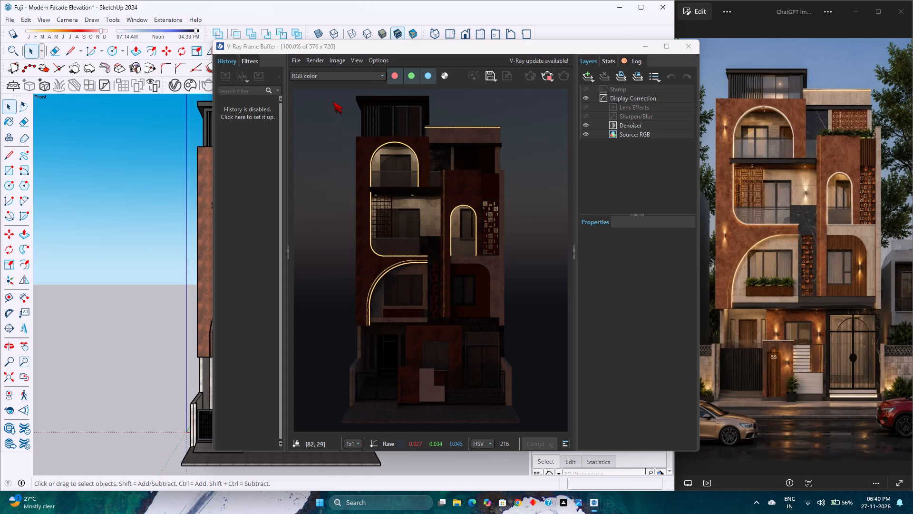
left_click(193, 29)
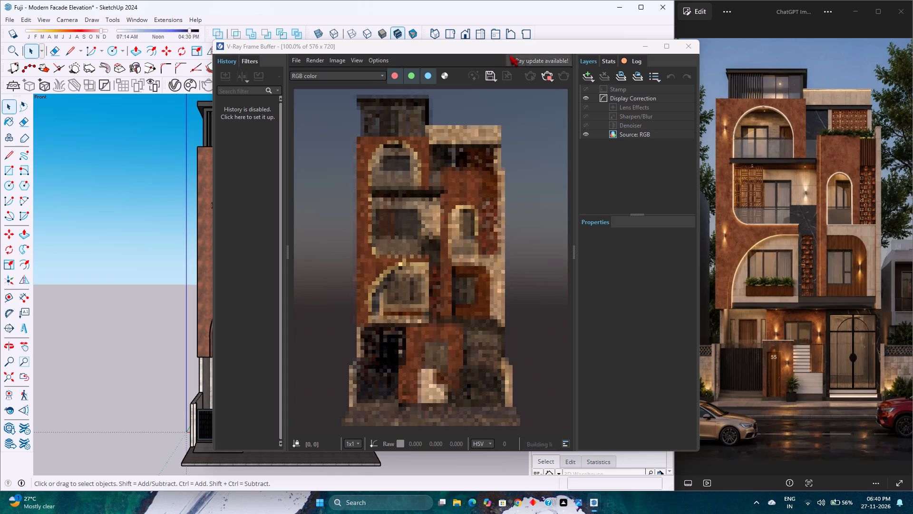
left_click(642, 46)
Examine the underside of the slab above the ground-floor entrance as a location for downlights.
middle_click_drag(349, 292, 379, 227)
middle_click(379, 227)
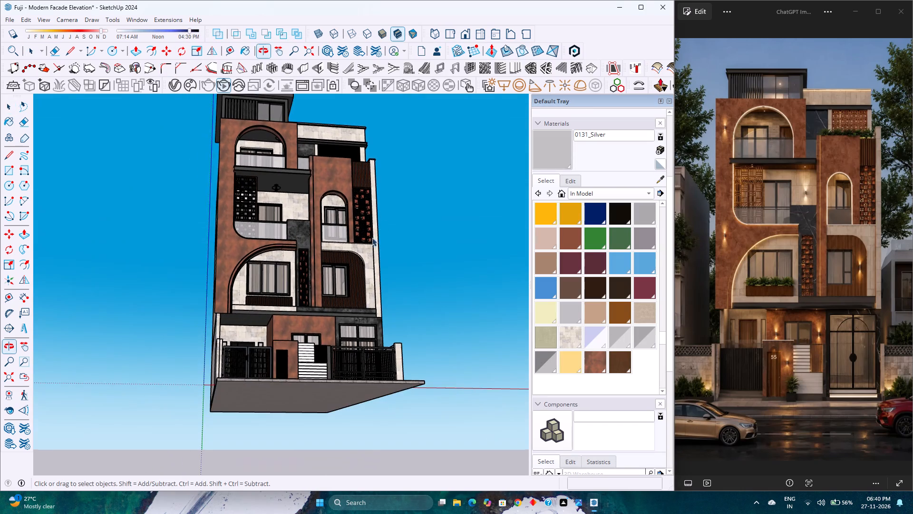
scroll(263, 302, "up", 9)
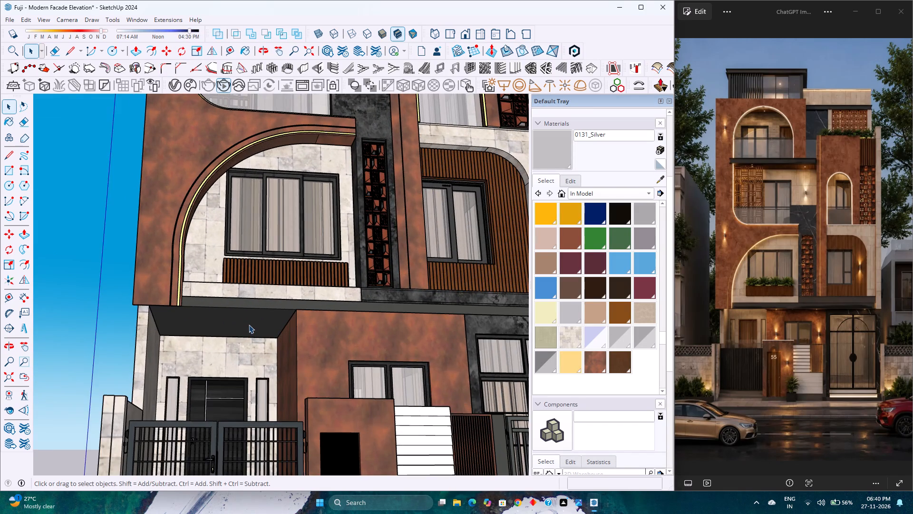
scroll(249, 325, "down", 3)
scroll(249, 325, "up", 5)
middle_click_drag(248, 325, 263, 288)
middle_click(263, 287)
scroll(243, 306, "up", 6)
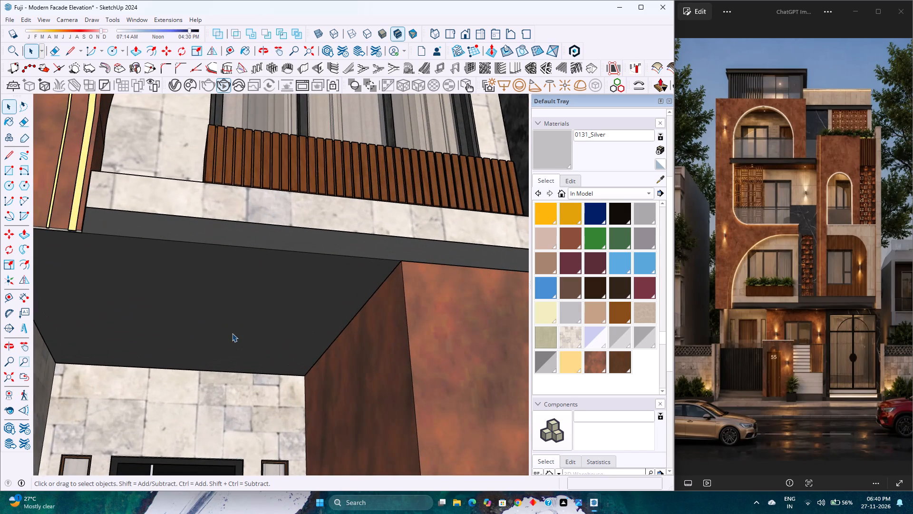
double_click(231, 315)
scroll(229, 313, "down", 6)
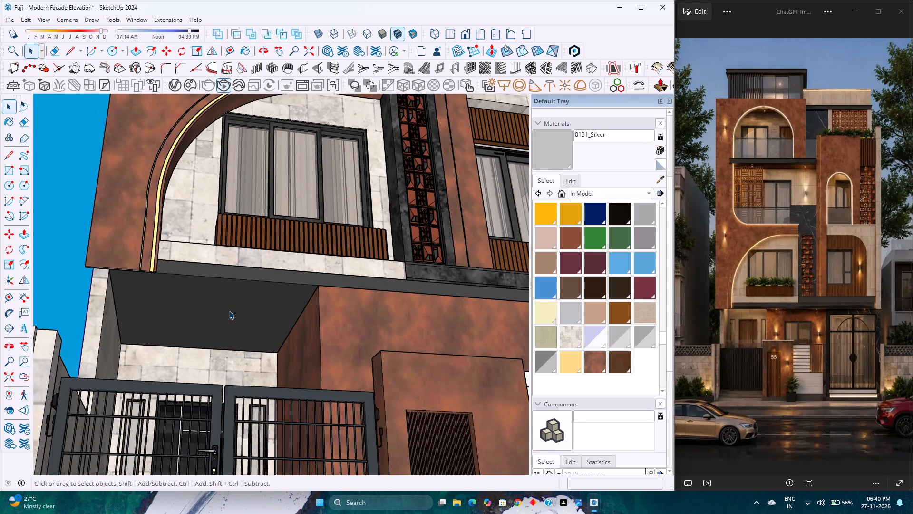
scroll(229, 311, "down", 9)
middle_click_drag(252, 287, 243, 324)
middle_click(243, 324)
scroll(239, 316, "down", 2)
double_click(466, 209)
Copy the downlight fixture from inside the upper balcony's slab group, and leave that group.
scroll(297, 165, "up", 2)
double_click(266, 160)
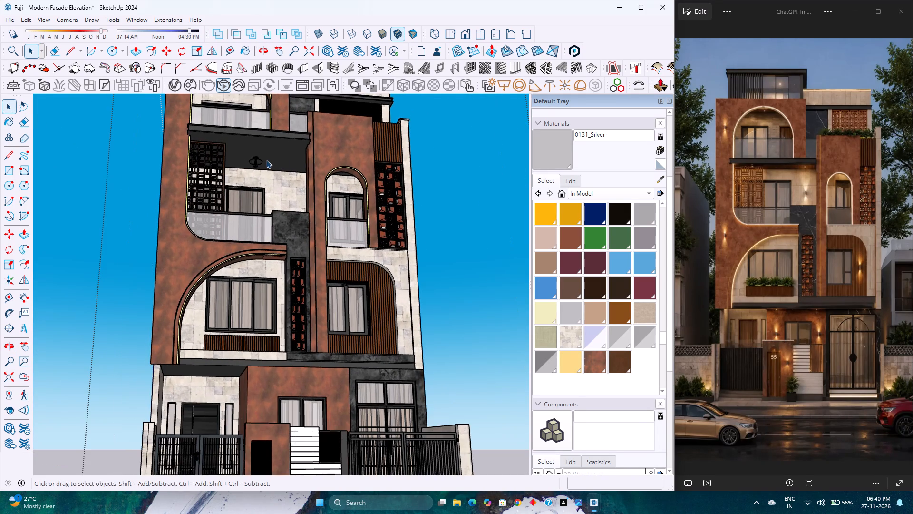
scroll(261, 160, "up", 3)
left_click(257, 167)
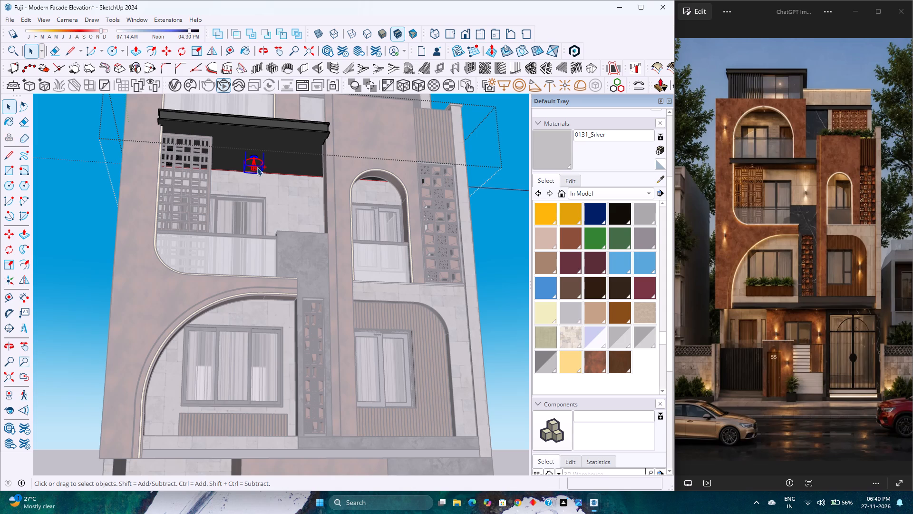
key("ctrl+v")
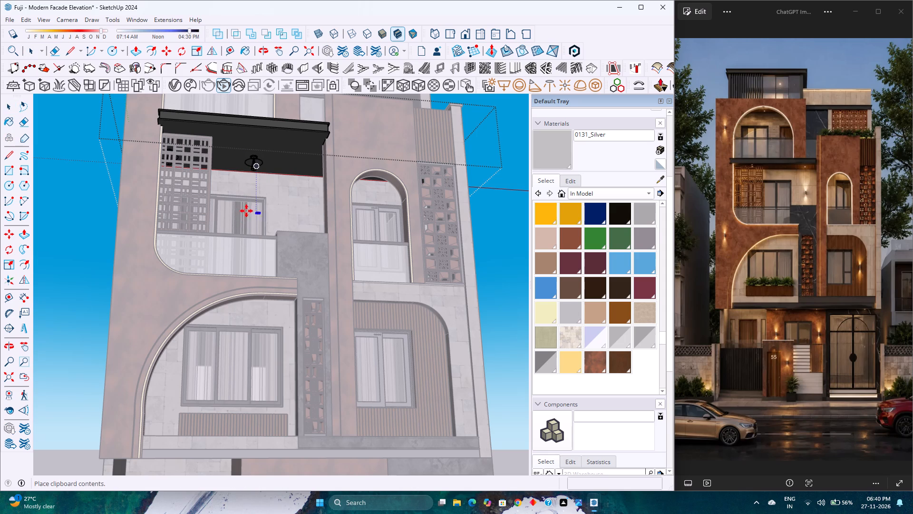
key("space")
key("ctrl+c")
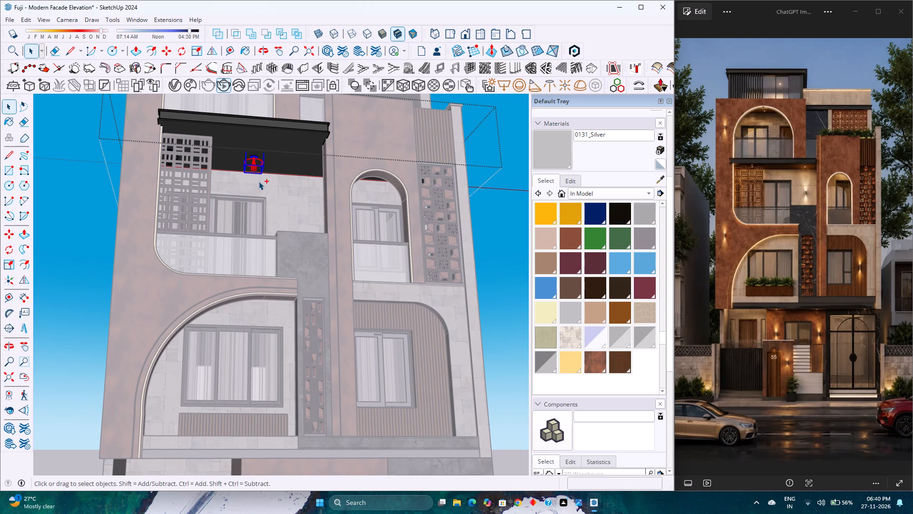
scroll(259, 181, "down", 5)
left_click(462, 233)
Inside the slab group above the ground-floor entrance, place a guide on the underside 2' in from its front edge.
scroll(226, 329, "up", 7)
middle_click_drag(230, 341, 242, 328)
middle_click_drag(243, 326, 257, 308)
middle_click(257, 308)
double_click(221, 342)
scroll(220, 343, "up", 3)
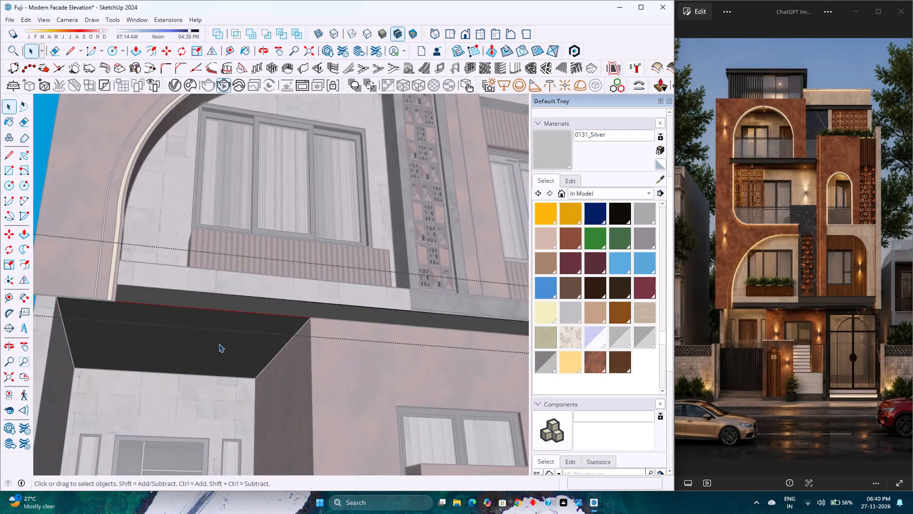
scroll(219, 344, "up", 4)
middle_click_drag(219, 338, 264, 326)
scroll(262, 325, "down", 2)
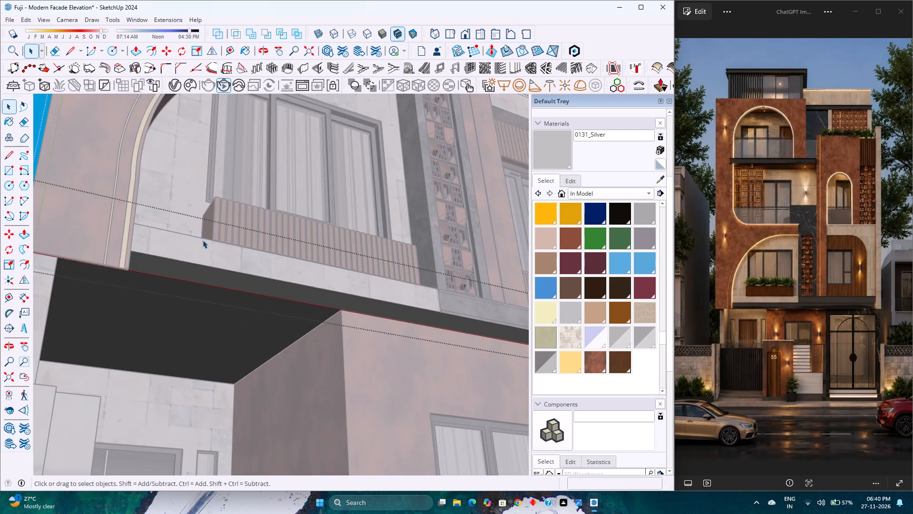
left_click(228, 48)
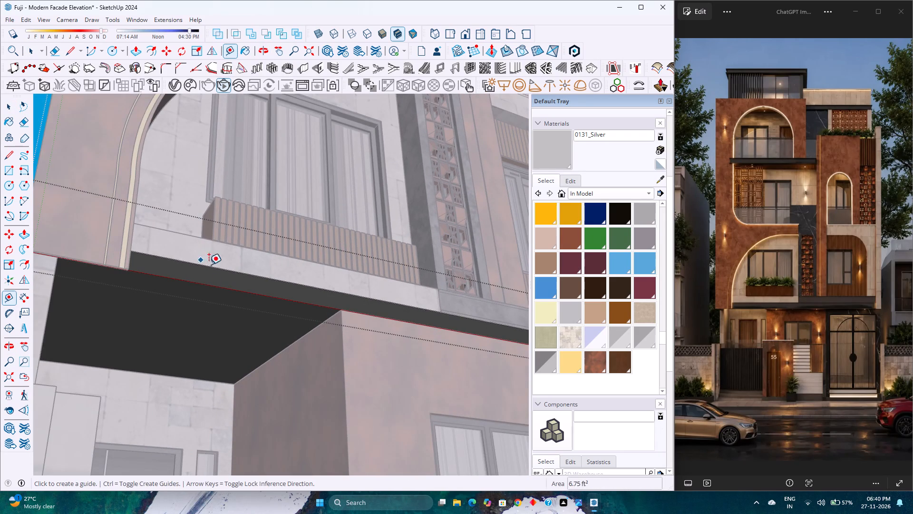
scroll(232, 316, "up", 3)
middle_click_drag(232, 316, 270, 312)
middle_click(270, 312)
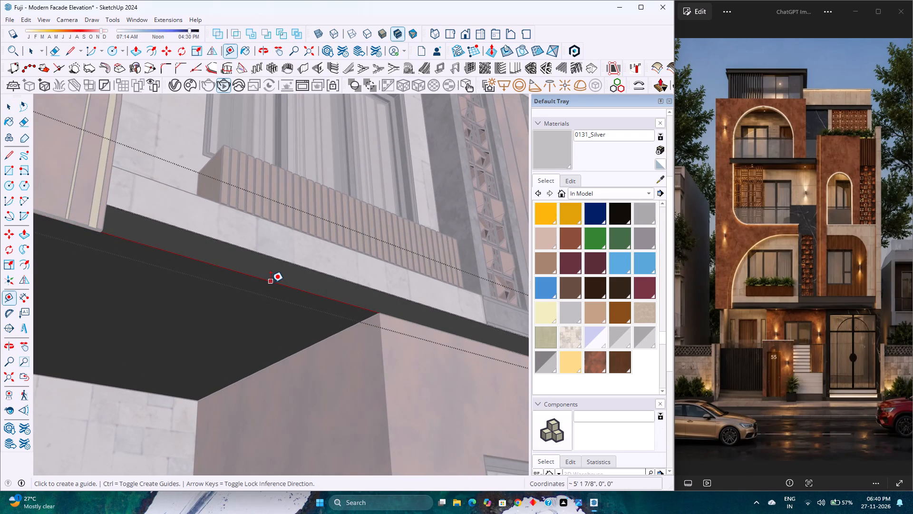
left_click(271, 282)
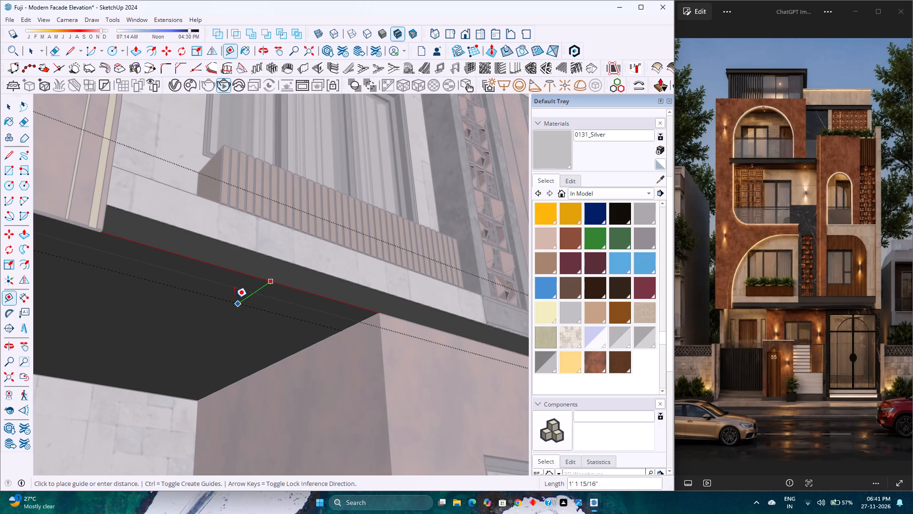
key("2")
key("apostrophe")
key("Return")
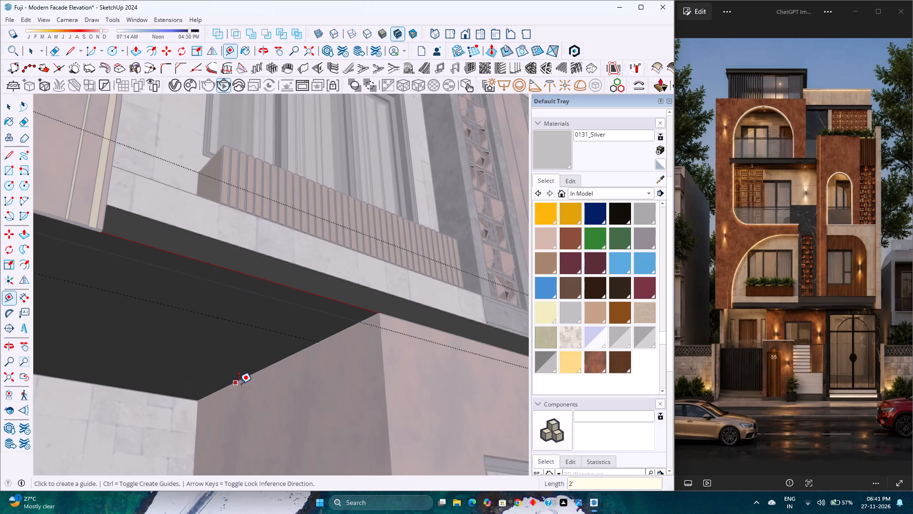
Place a perpendicular guide on the entrance slab's underside, 2' from the edge along the rust-coloured wall.
left_click(250, 375)
type("2'")
key("Return")
middle_click_drag(249, 346, 133, 345)
scroll(138, 345, "up", 1)
scroll(175, 339, "down", 6)
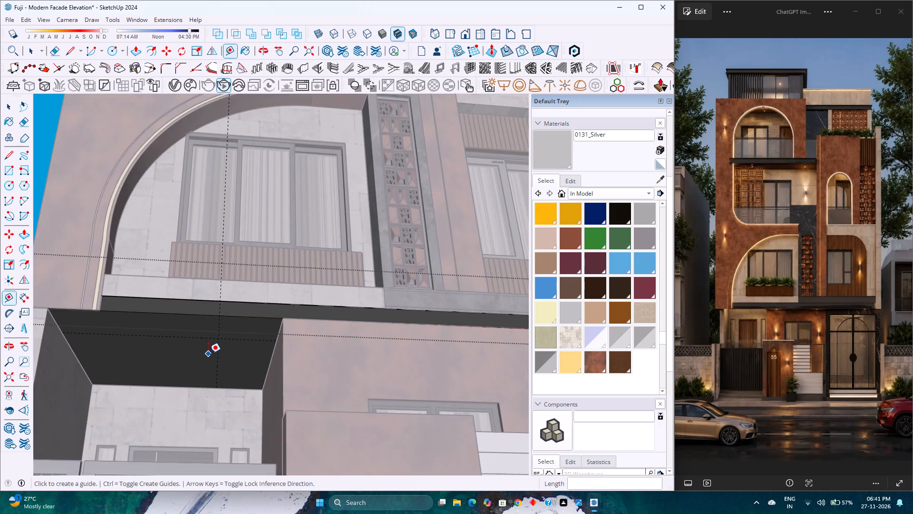
Place a guide on the entrance slab's underside 2' in from the side edge opposite the rust-coloured wall.
middle_click_drag(208, 354, 152, 354)
middle_click(152, 354)
scroll(120, 387, "up", 2)
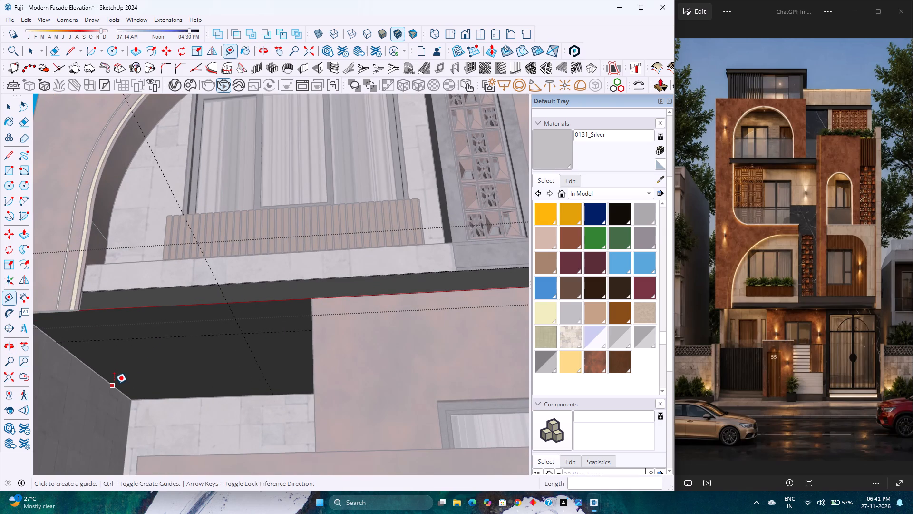
left_click(114, 384)
type("2'")
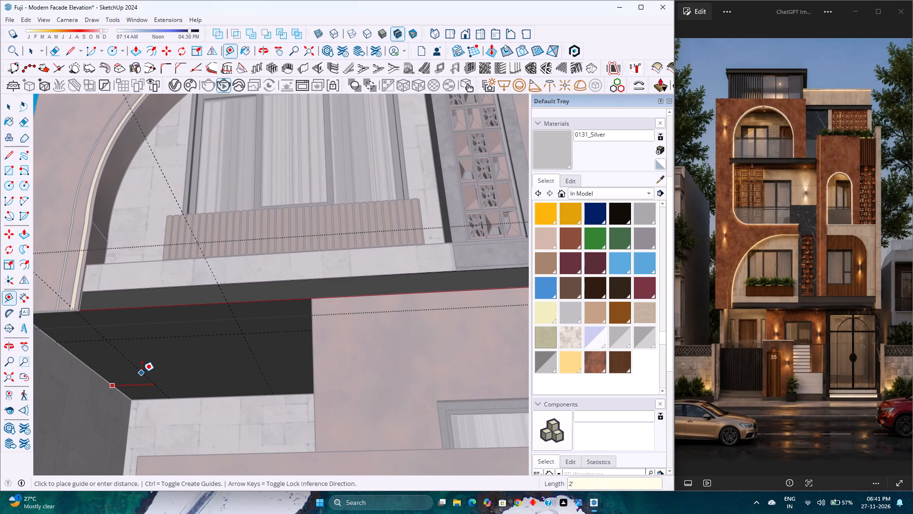
key("Return")
Draw a 3" radius circle on the underside where the new guide crosses the guide parallel to the front edge.
middle_click_drag(161, 370, 195, 367)
scroll(196, 383, "up", 2)
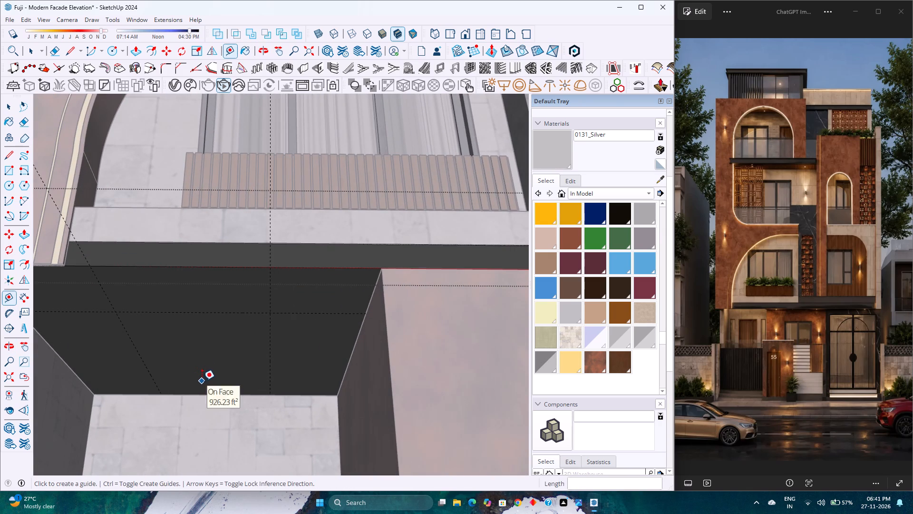
scroll(217, 362, "down", 1)
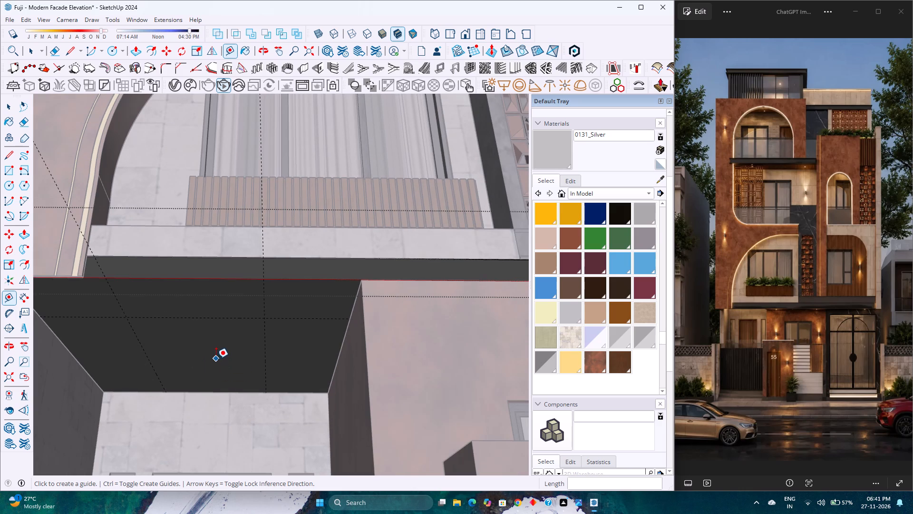
key("c")
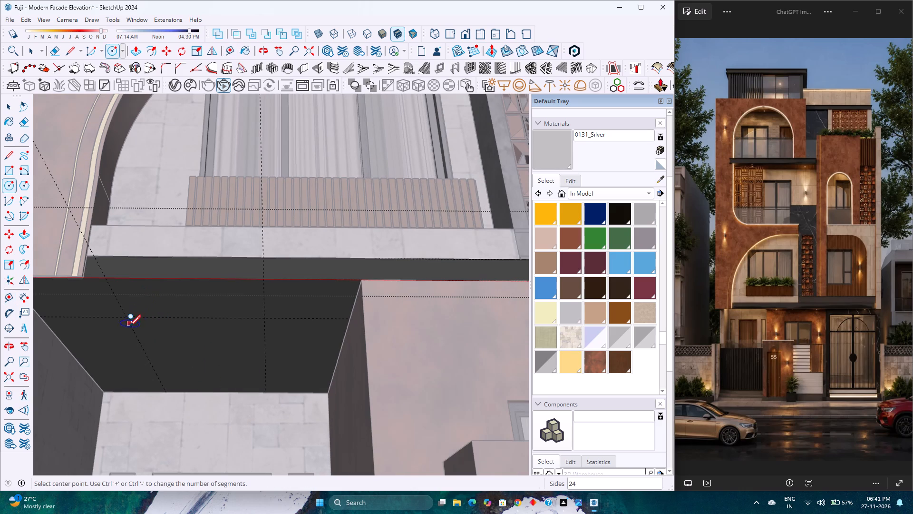
scroll(127, 326, "up", 5)
left_click(123, 309)
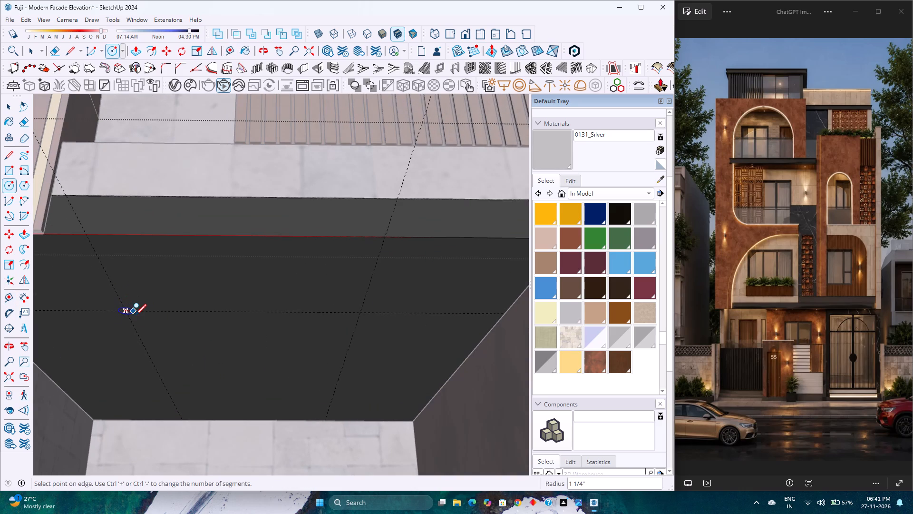
key("3")
key("Return")
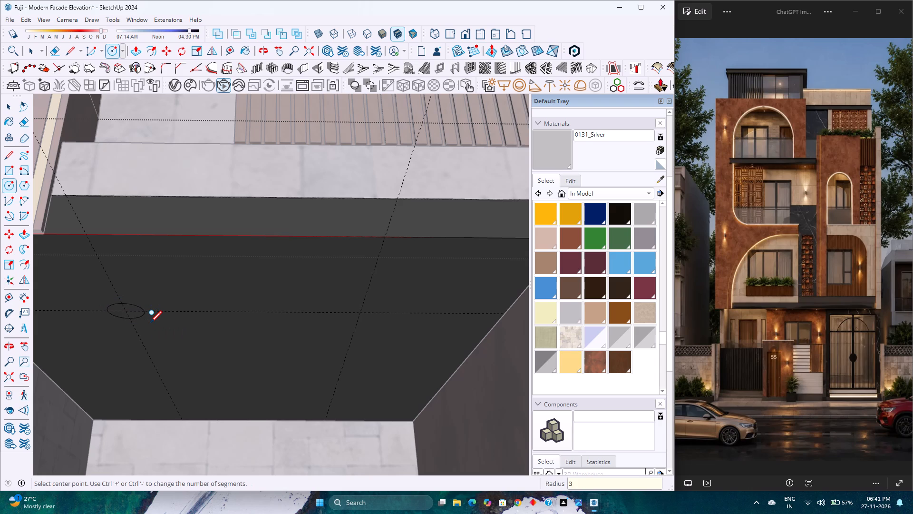
Set the new circle's segments to 240.
key("space")
left_click(138, 307)
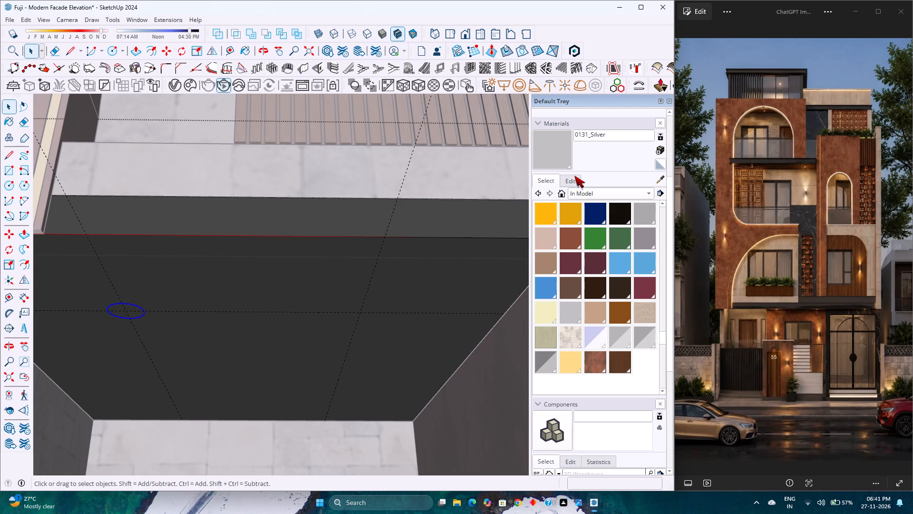
scroll(597, 154, "up", 5)
left_click(638, 175)
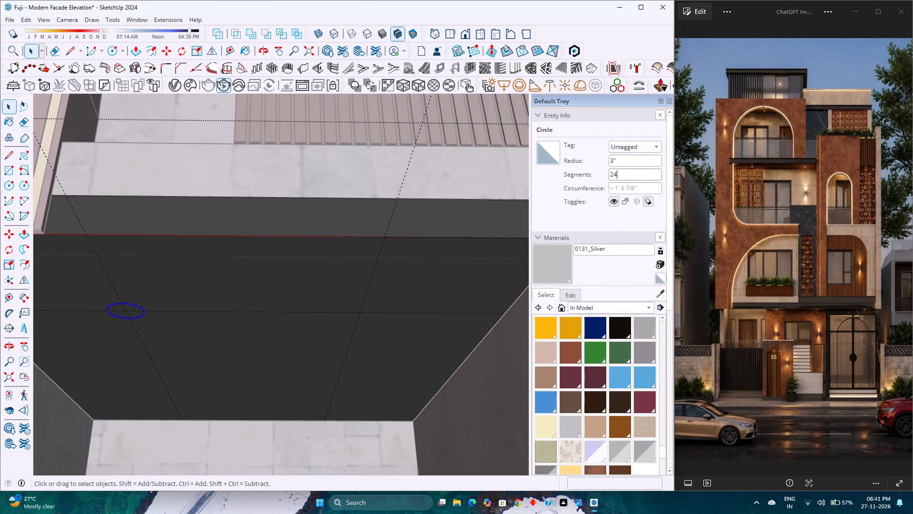
key("0")
key("Return")
Copy the circle along the front guide to its intersection with the guide near the rust-coloured wall.
scroll(141, 304, "up", 4)
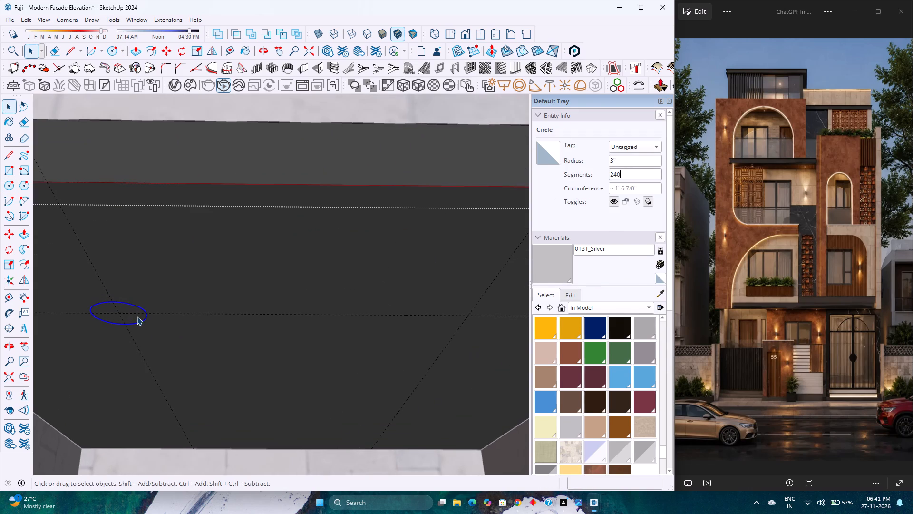
left_click(137, 318)
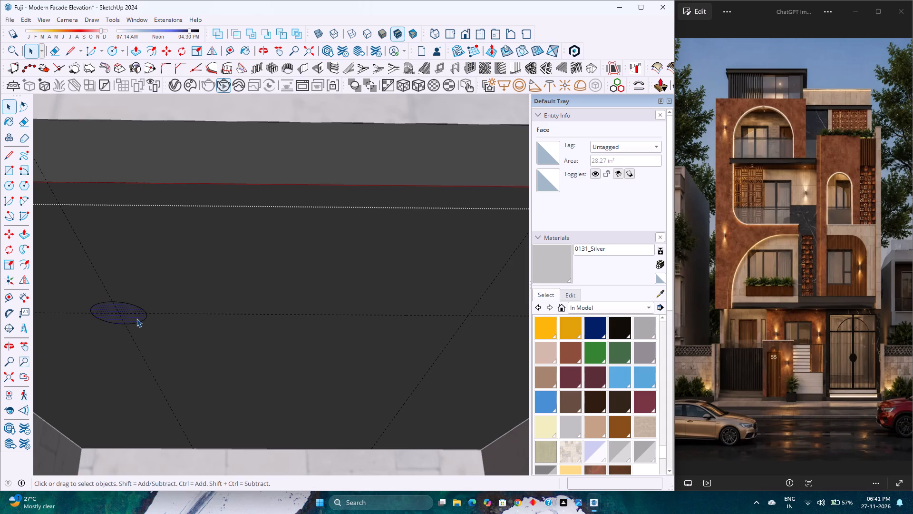
key("m")
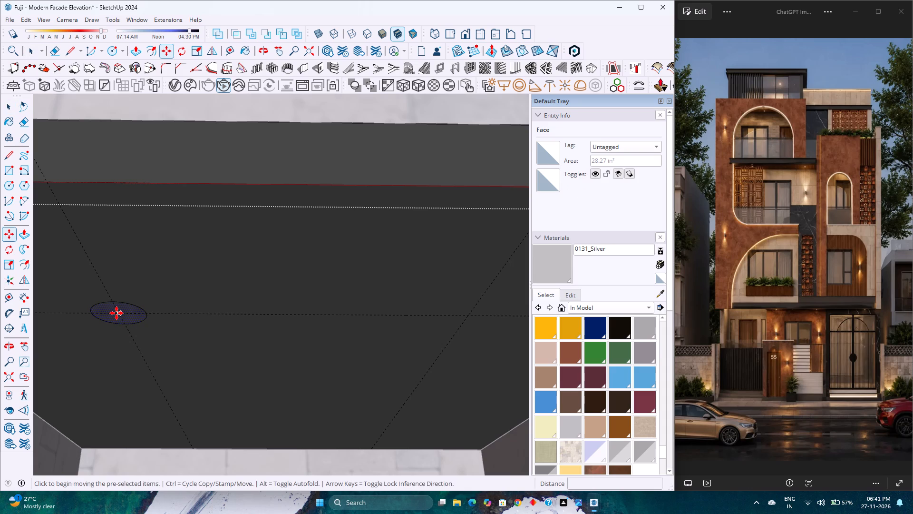
scroll(116, 317, "up", 3)
left_click(118, 313)
scroll(118, 313, "down", 7)
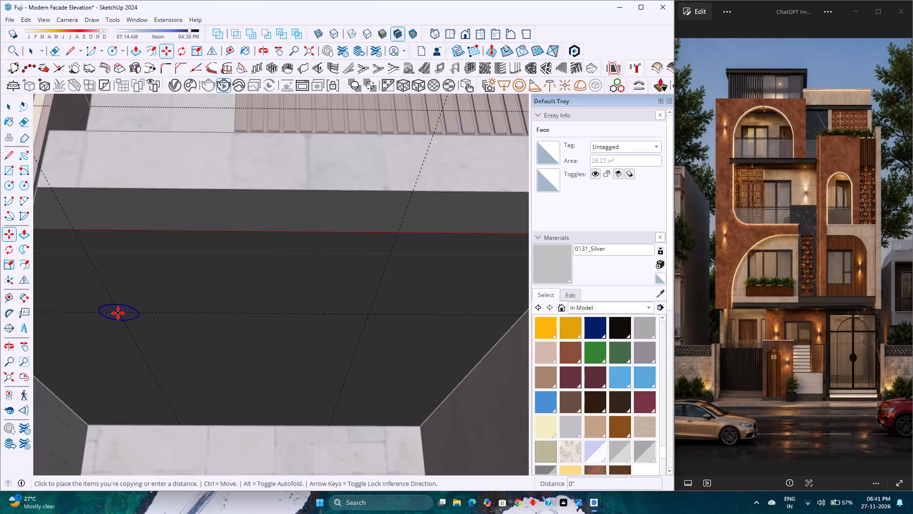
left_click(369, 313)
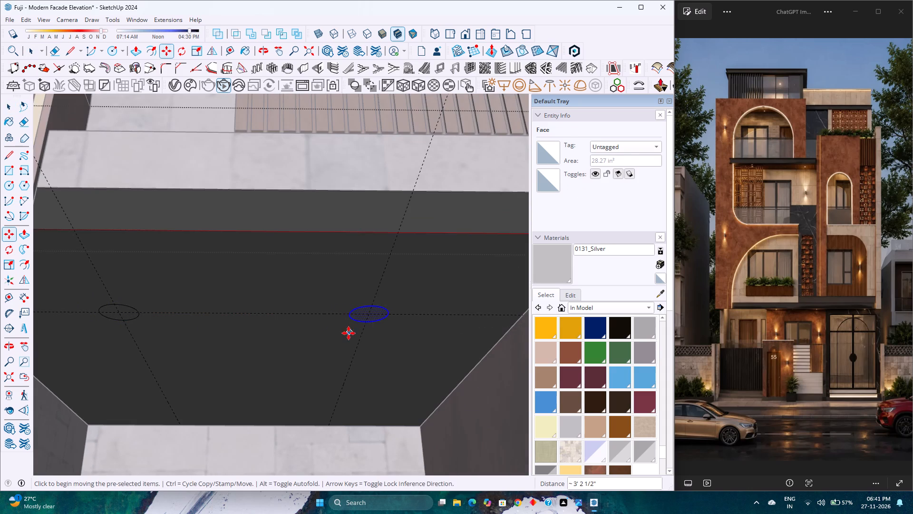
Push both circles 3" up into the entrance slab as downlight recesses.
key("p")
left_click(365, 319)
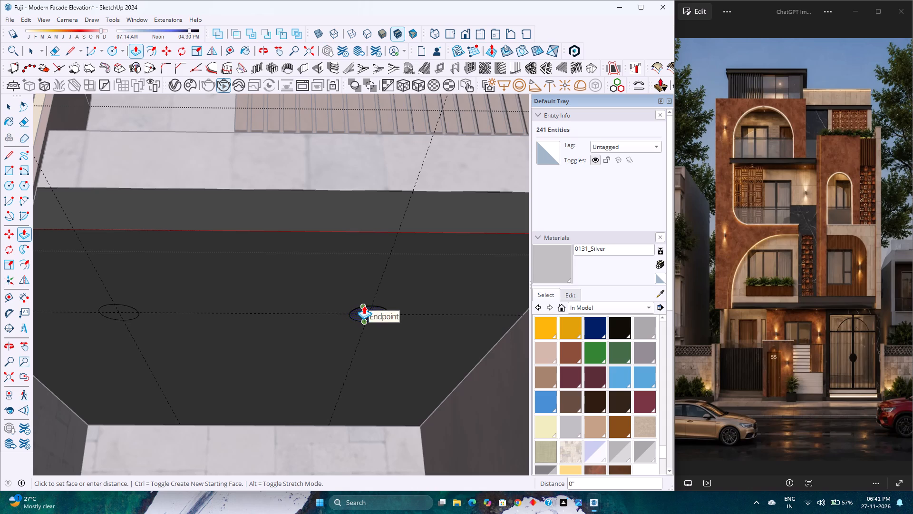
key("3")
key("Return")
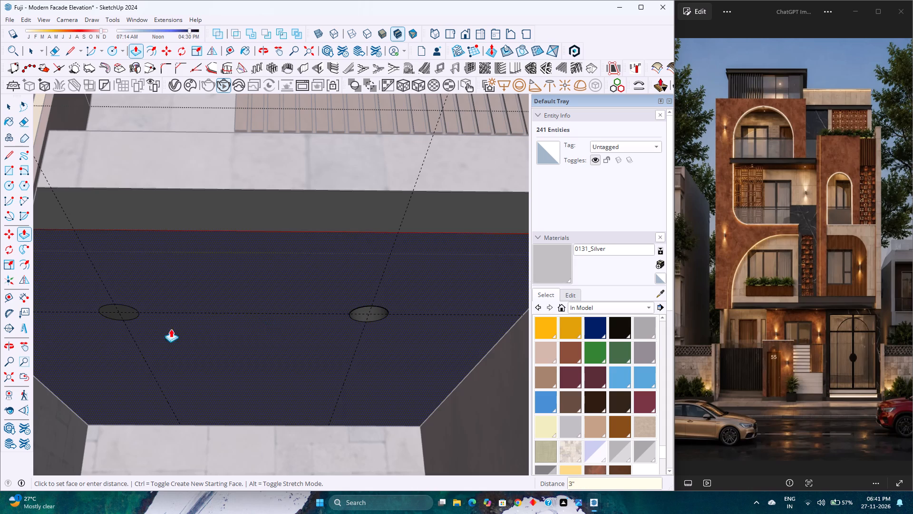
double_click(114, 316)
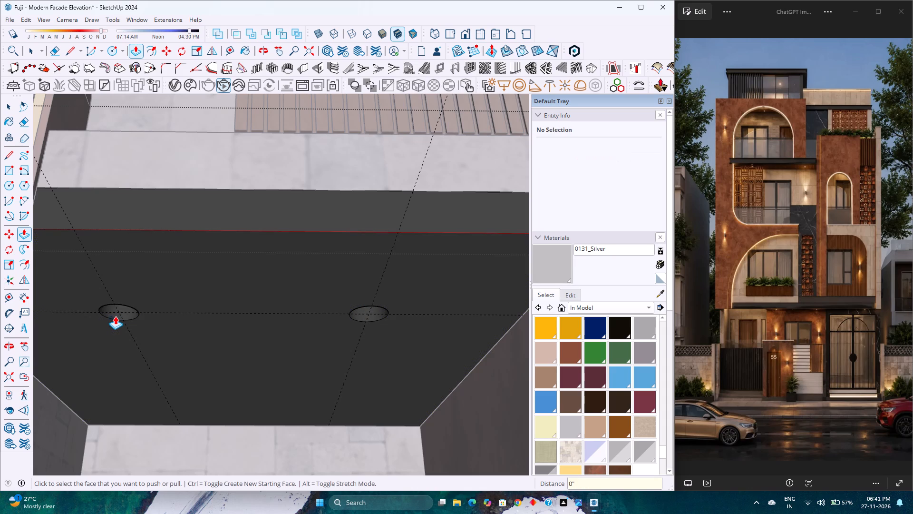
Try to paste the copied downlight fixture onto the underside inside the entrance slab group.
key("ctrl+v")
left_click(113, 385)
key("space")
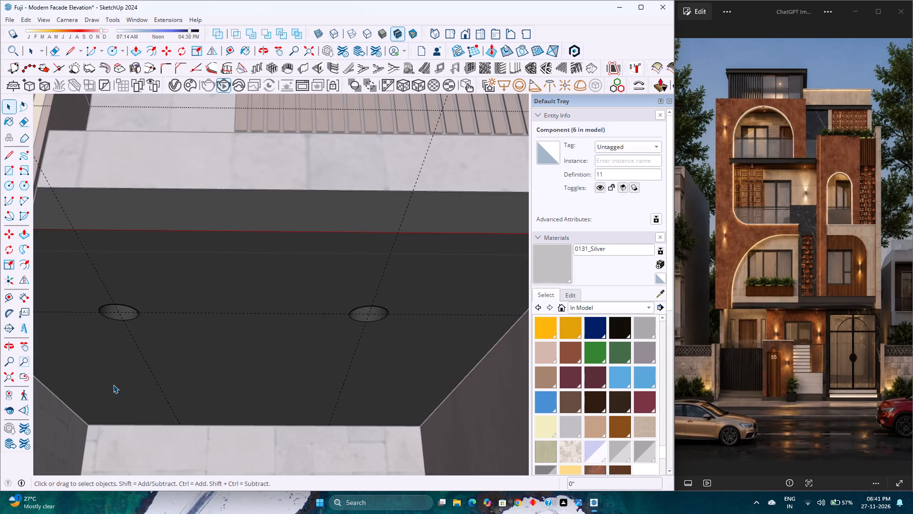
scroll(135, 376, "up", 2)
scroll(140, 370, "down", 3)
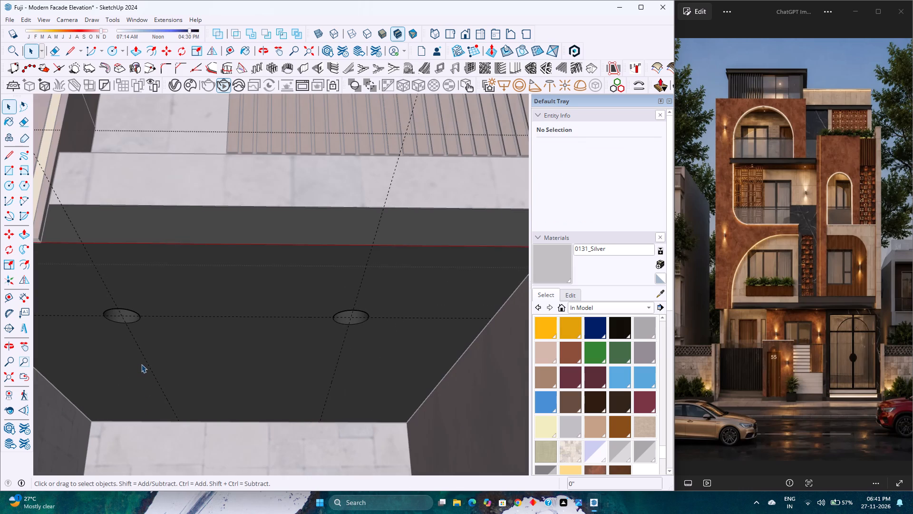
Leave the slab group and paste the downlight fixture onto the slab's underside between the two recesses.
key("k")
key("Escape")
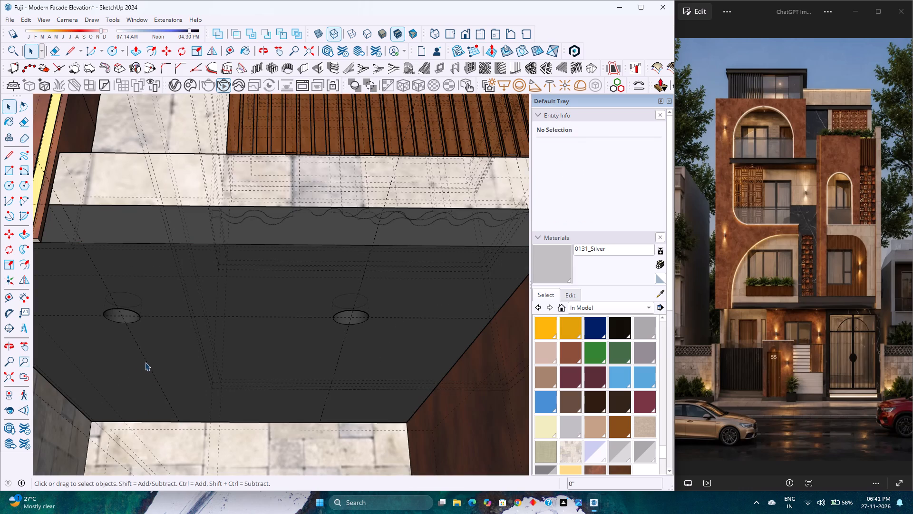
key("k")
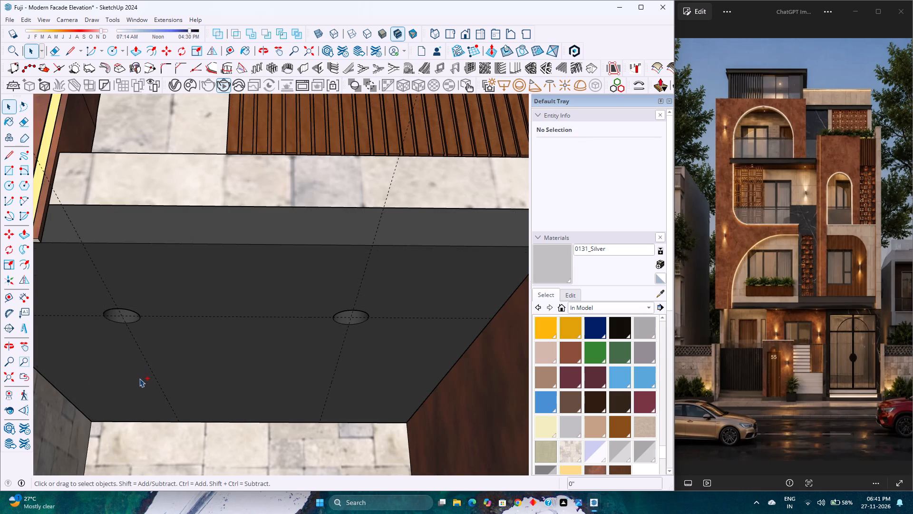
key("ctrl+v")
scroll(161, 374, "down", 4)
left_click(160, 370)
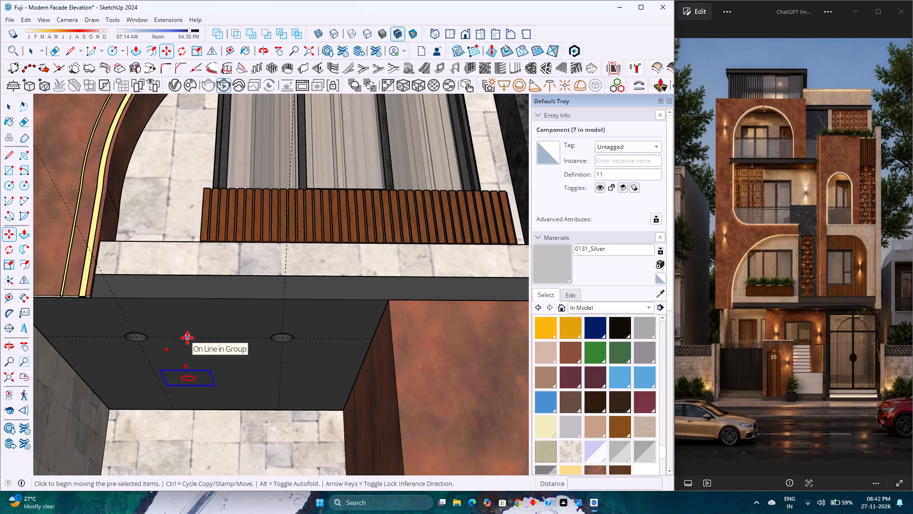
Move the pasted downlight by its centre onto the guide intersection at the recess farther from the rust-coloured wall.
key("k")
scroll(185, 347, "up", 16)
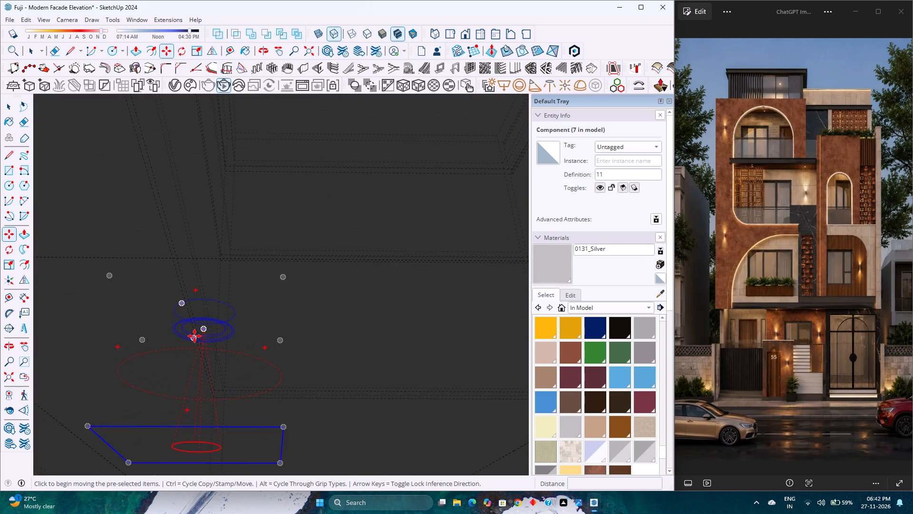
scroll(201, 330, "up", 3)
left_click(203, 326)
scroll(203, 326, "down", 7)
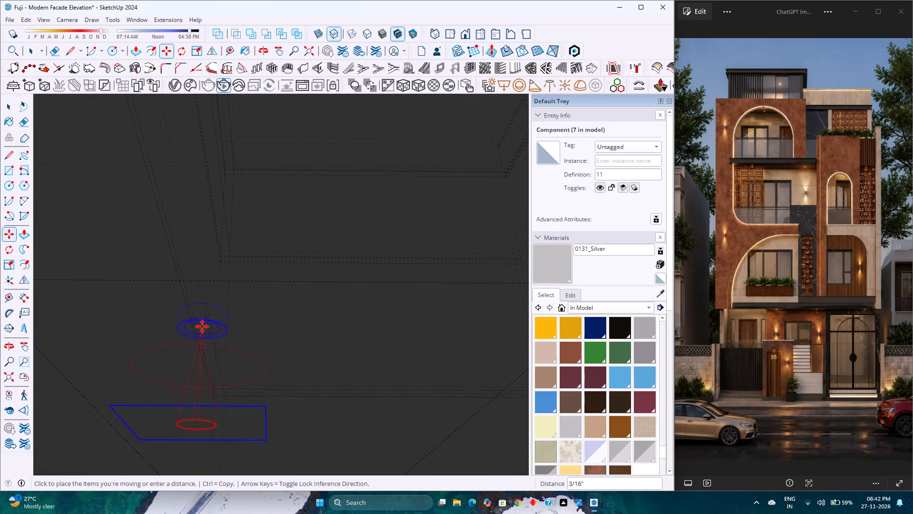
scroll(201, 326, "down", 7)
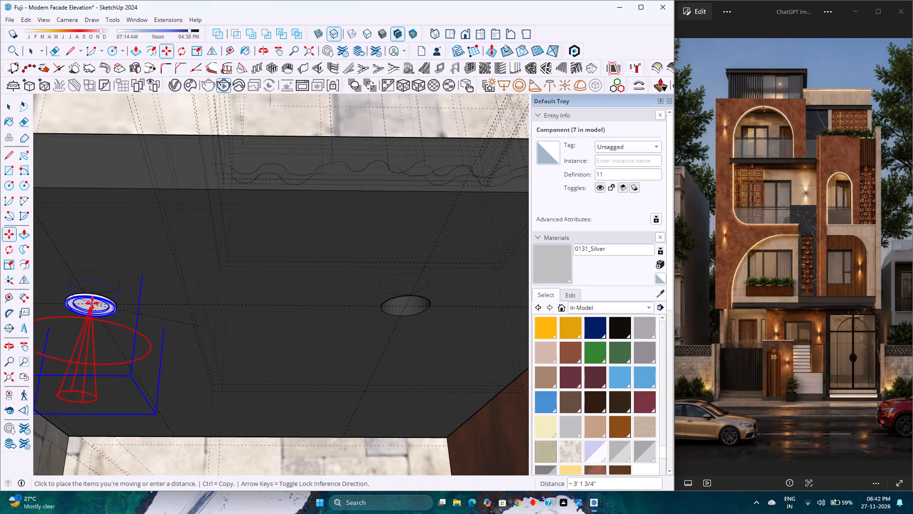
scroll(91, 303, "up", 7)
left_click(92, 304)
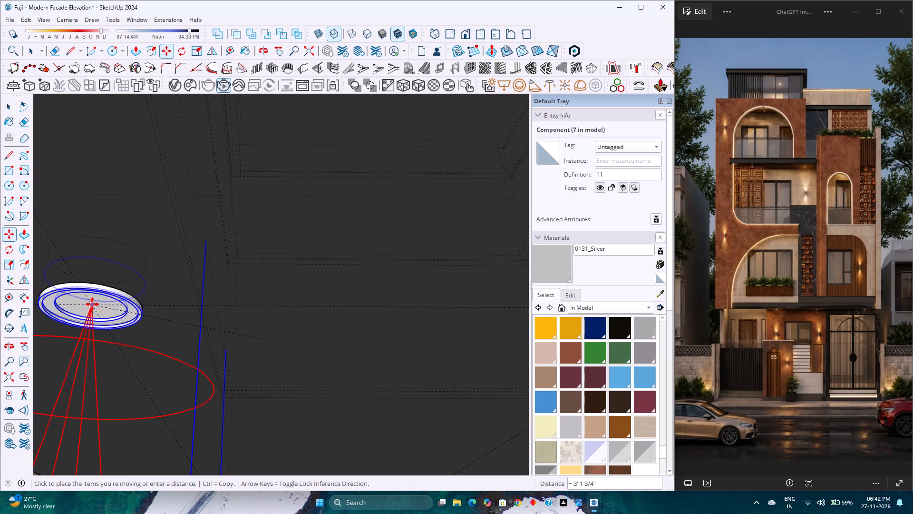
Copy the placed downlight from its centre to the guide intersection at the recess near the rust-coloured wall.
left_click(93, 306)
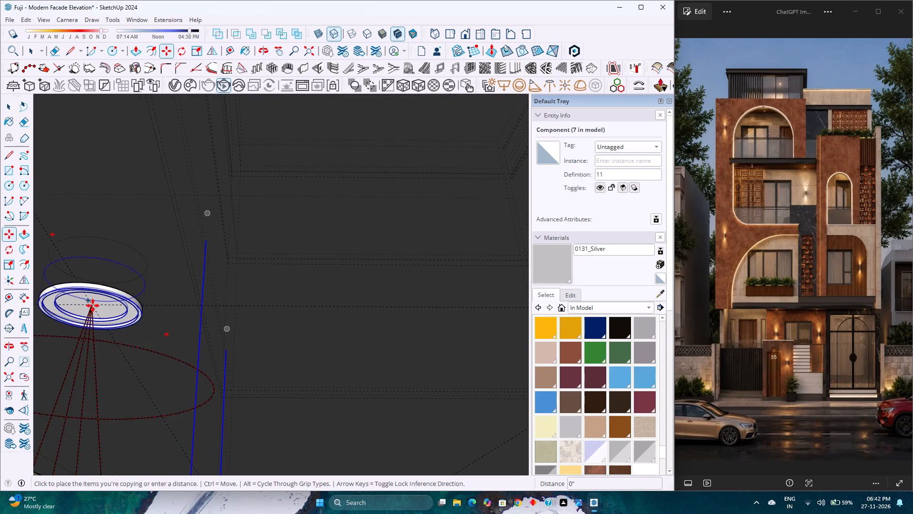
scroll(93, 306, "down", 11)
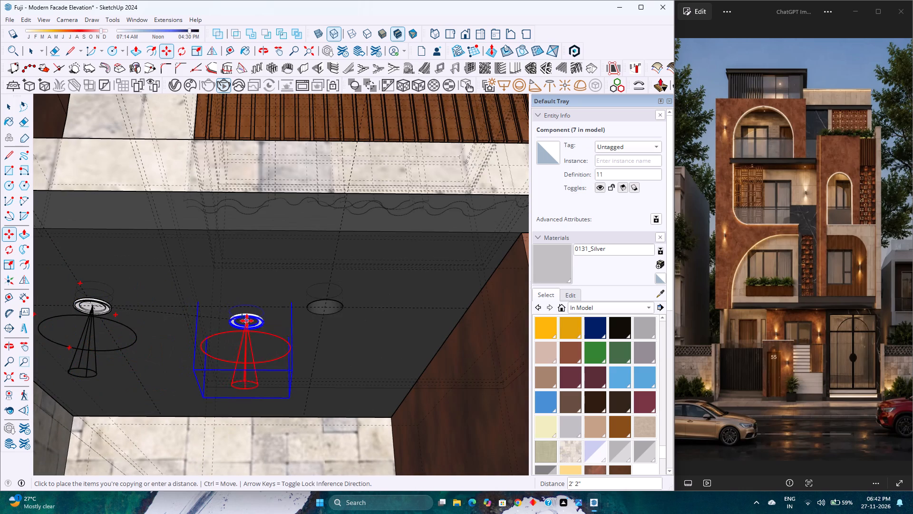
key("k")
scroll(282, 324, "up", 12)
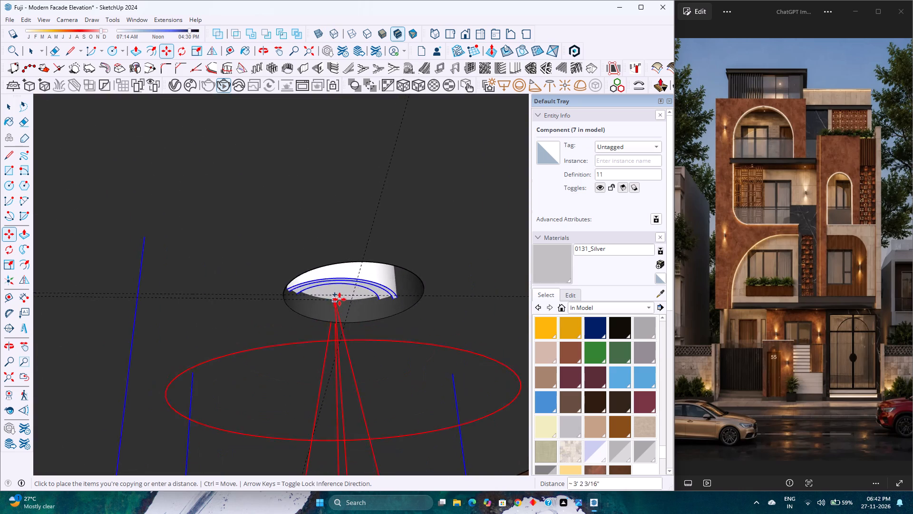
left_click(354, 296)
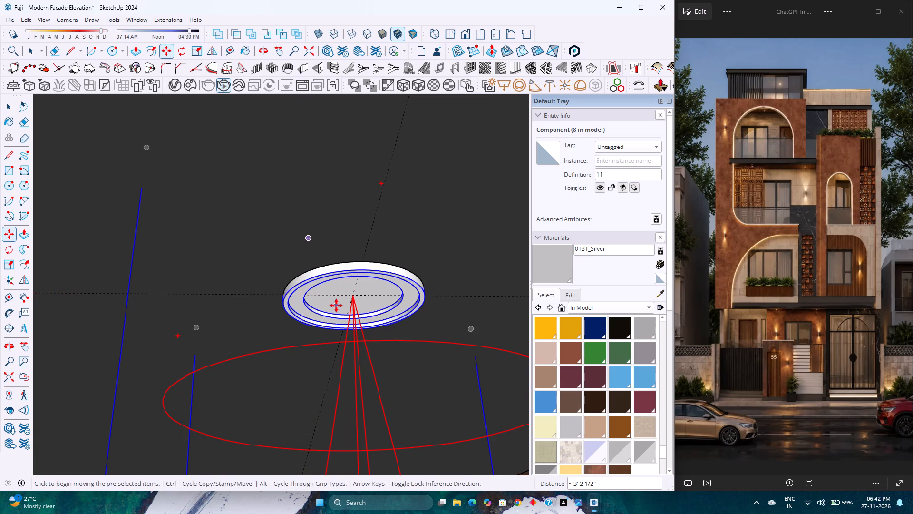
Select all instances of the downlight under the entrance slab and move them 0.25" down along the blue axis.
scroll(336, 306, "down", 4)
key("space")
scroll(333, 306, "up", 2)
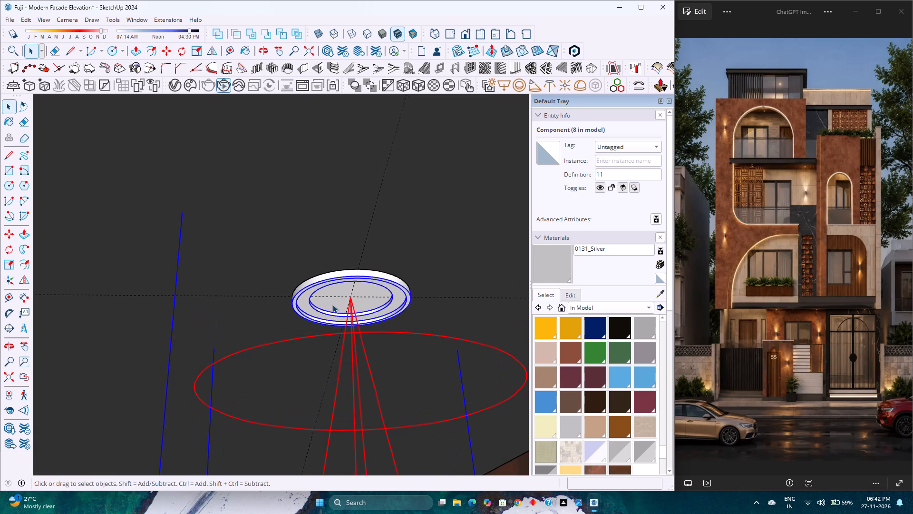
right_click(332, 306)
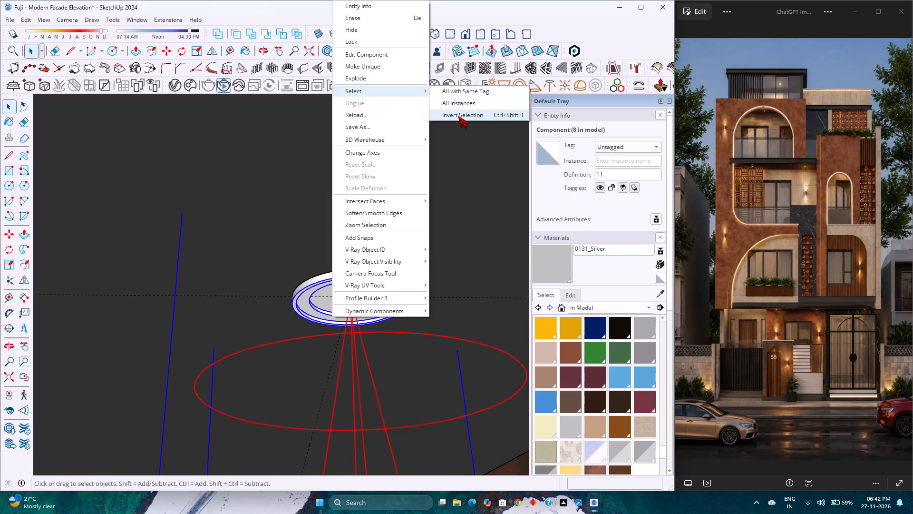
left_click(457, 102)
key("m")
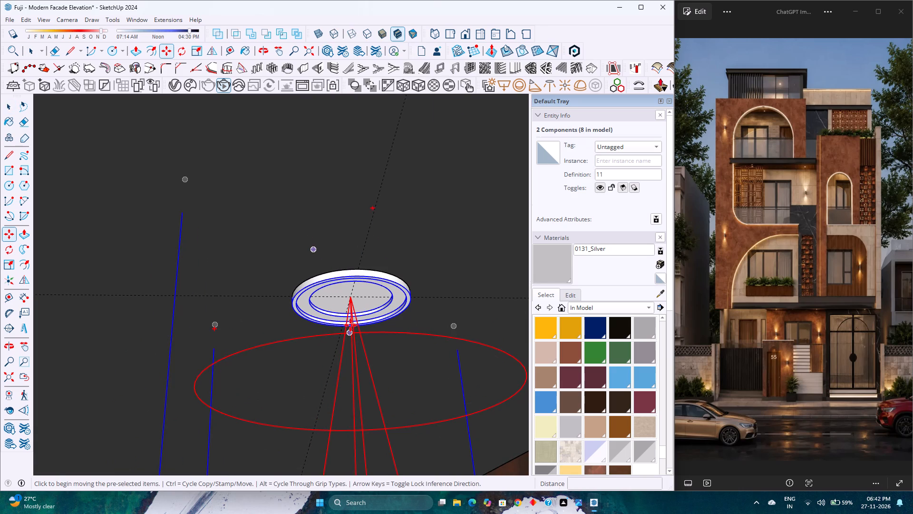
left_click(350, 300)
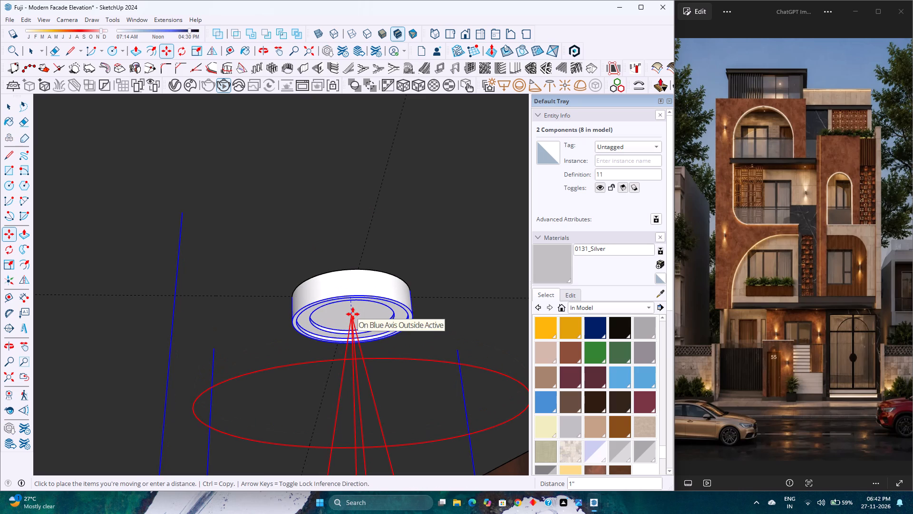
key("Up")
type("0.")
key("2")
key("5")
key("Return")
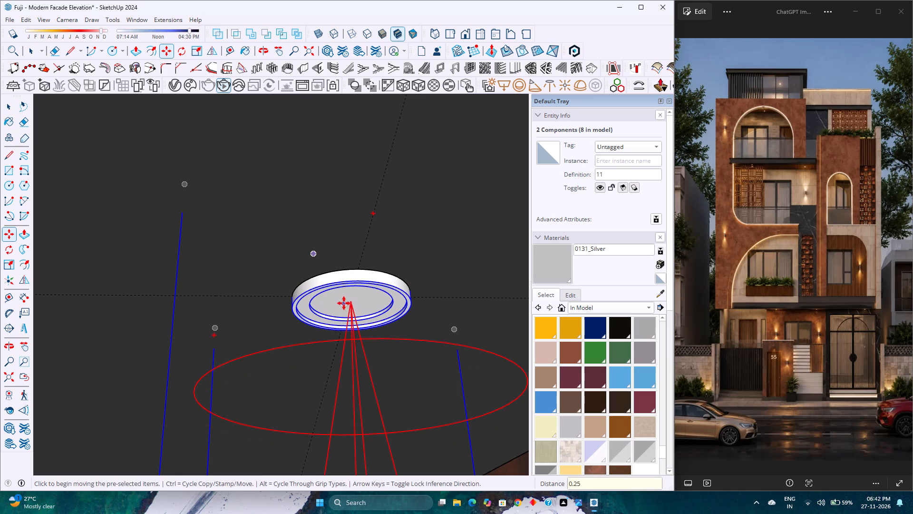
key("space")
scroll(341, 301, "down", 4)
key("Escape")
scroll(335, 298, "down", 10)
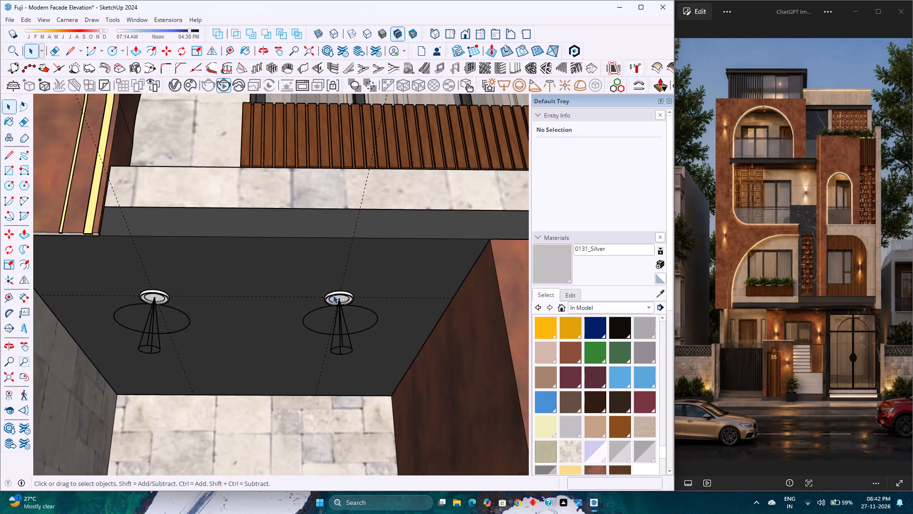
Switch to the standard Front view showing the whole facade and save the model under its existing name.
scroll(333, 295, "down", 5)
middle_click_drag(317, 292, 311, 356)
middle_click(311, 357)
scroll(291, 326, "down", 12)
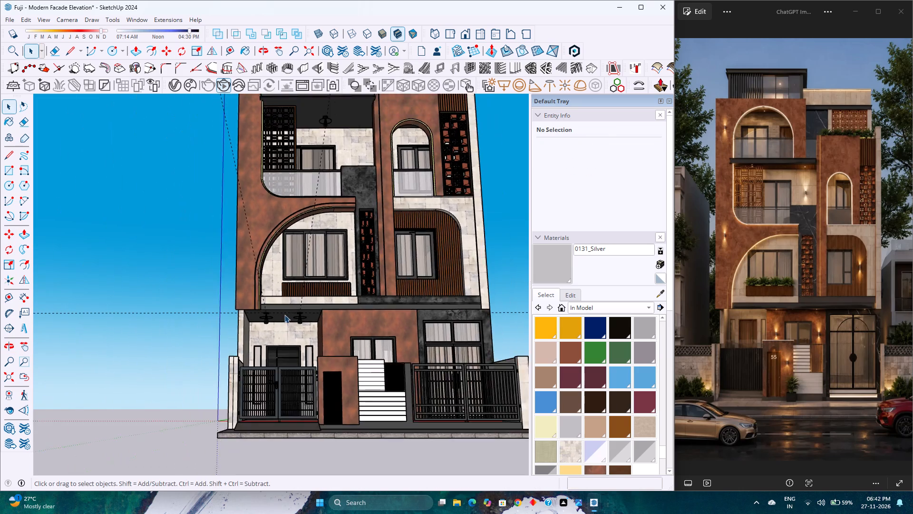
scroll(284, 315, "down", 6)
scroll(325, 236, "up", 4)
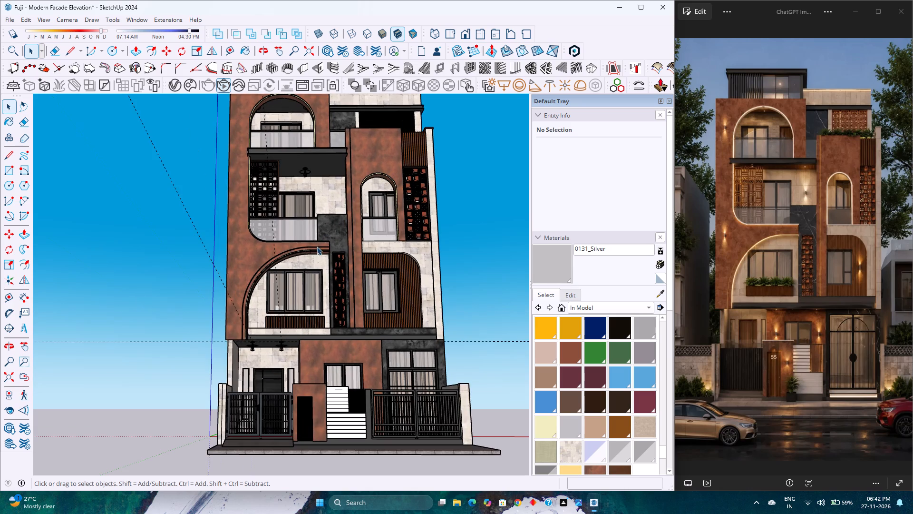
scroll(317, 247, "down", 3)
left_click(432, 201)
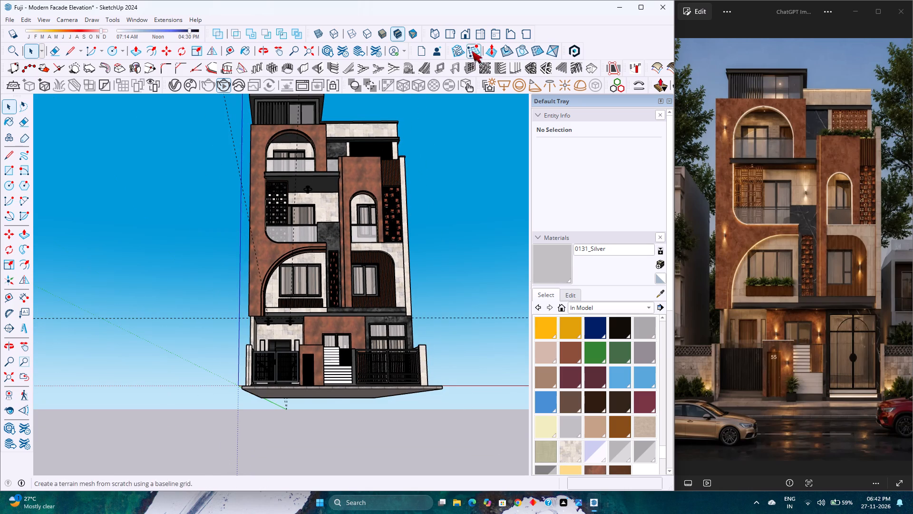
left_click(465, 37)
left_click(27, 20)
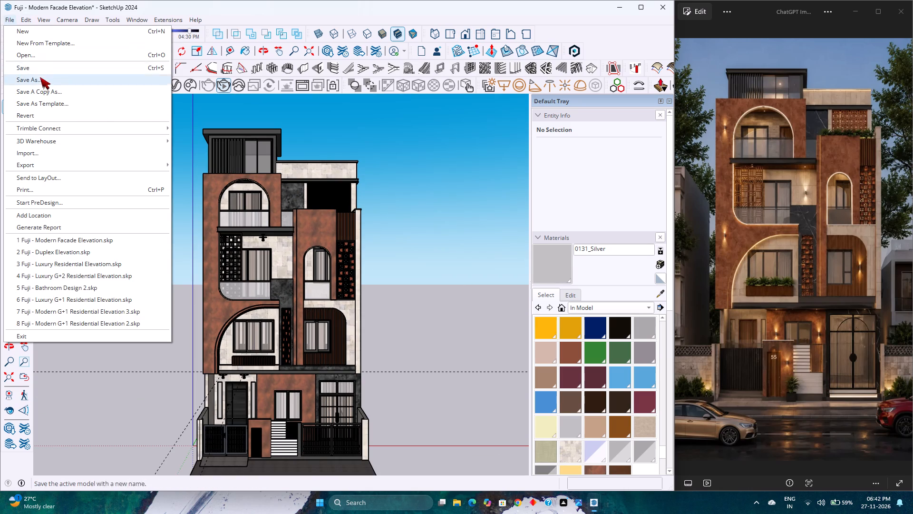
left_click(40, 66)
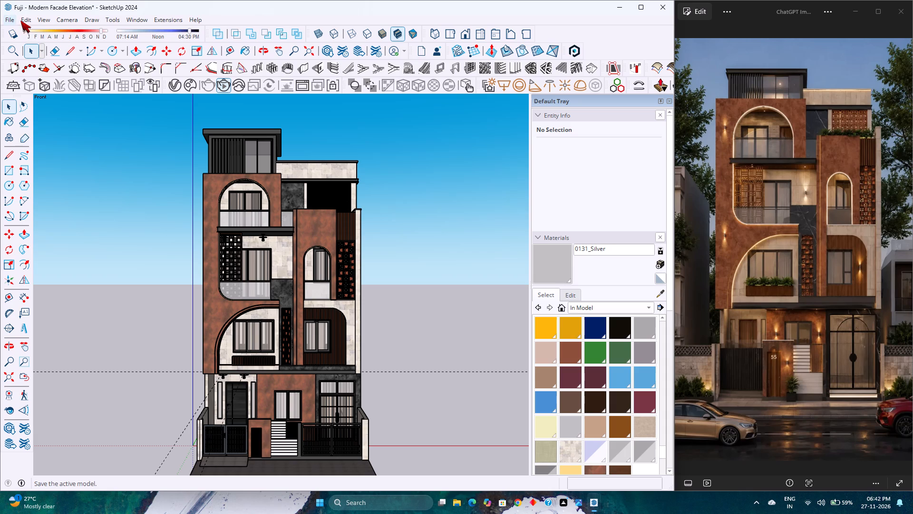
Delete all construction guides from the model and save it again.
left_click(26, 19)
left_click(71, 117)
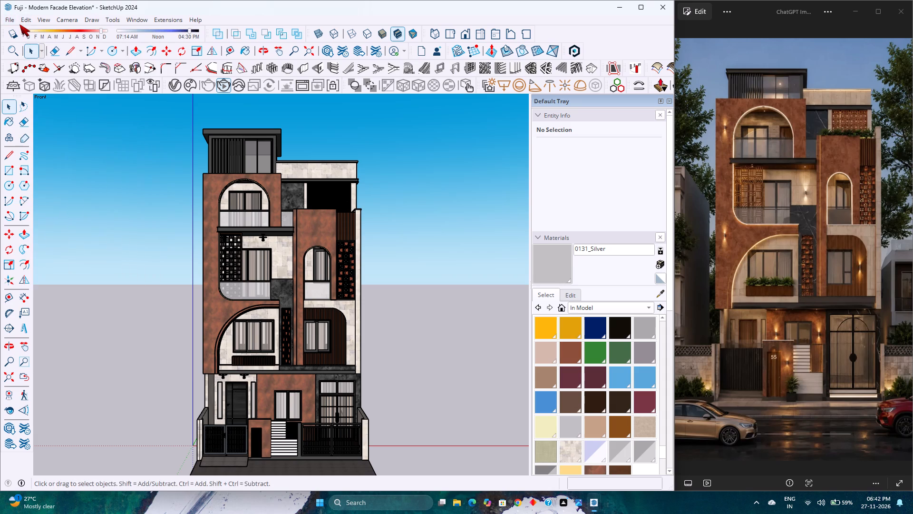
left_click(10, 17)
left_click(43, 64)
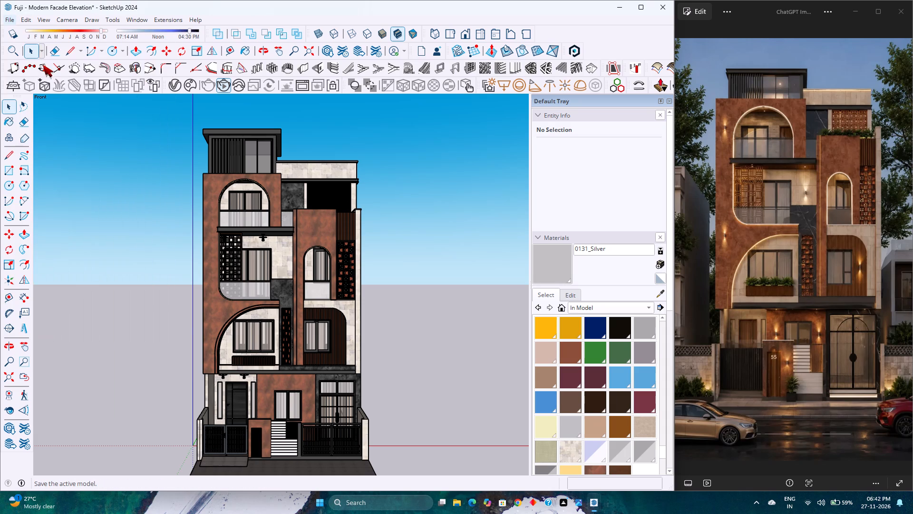
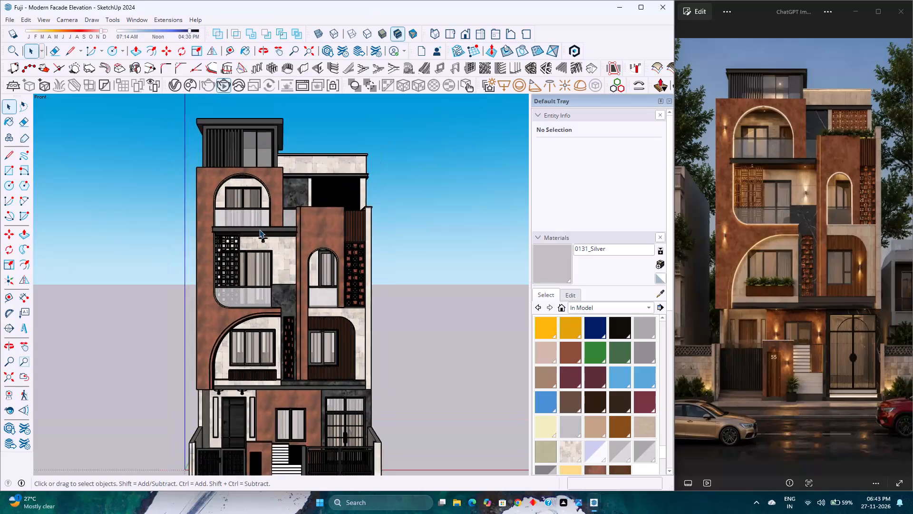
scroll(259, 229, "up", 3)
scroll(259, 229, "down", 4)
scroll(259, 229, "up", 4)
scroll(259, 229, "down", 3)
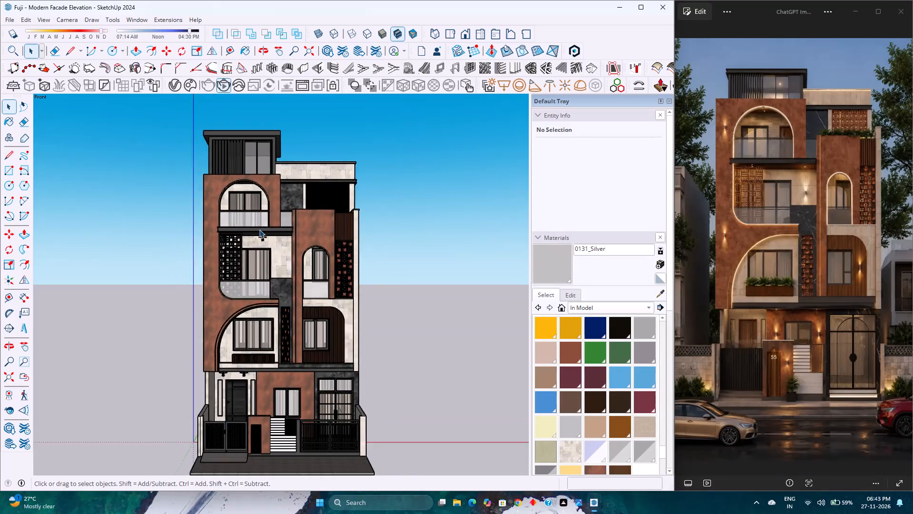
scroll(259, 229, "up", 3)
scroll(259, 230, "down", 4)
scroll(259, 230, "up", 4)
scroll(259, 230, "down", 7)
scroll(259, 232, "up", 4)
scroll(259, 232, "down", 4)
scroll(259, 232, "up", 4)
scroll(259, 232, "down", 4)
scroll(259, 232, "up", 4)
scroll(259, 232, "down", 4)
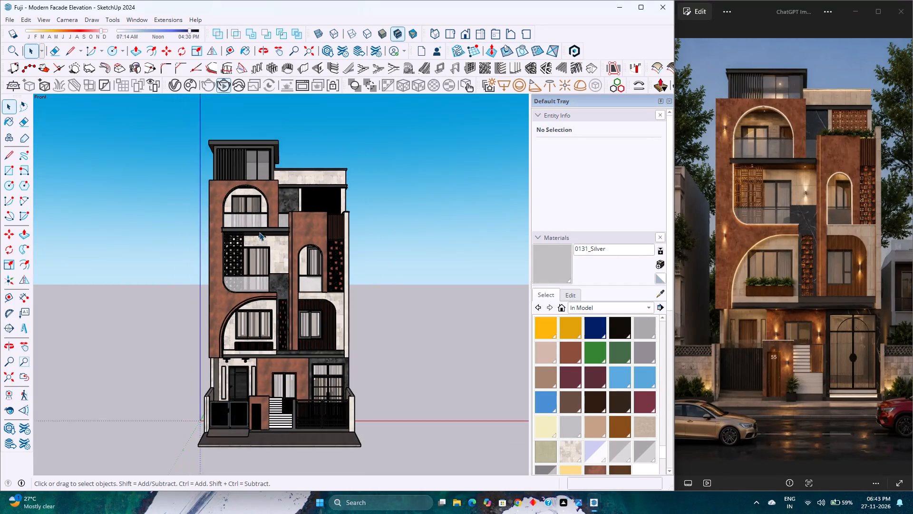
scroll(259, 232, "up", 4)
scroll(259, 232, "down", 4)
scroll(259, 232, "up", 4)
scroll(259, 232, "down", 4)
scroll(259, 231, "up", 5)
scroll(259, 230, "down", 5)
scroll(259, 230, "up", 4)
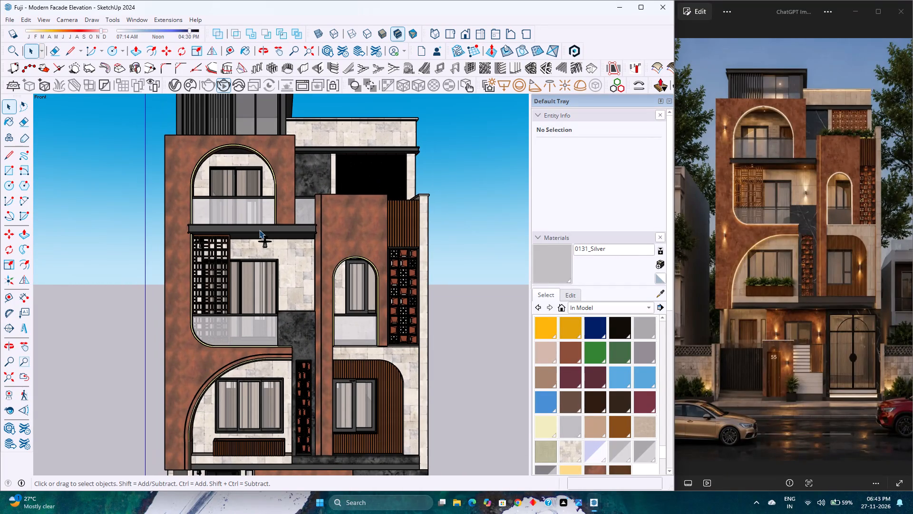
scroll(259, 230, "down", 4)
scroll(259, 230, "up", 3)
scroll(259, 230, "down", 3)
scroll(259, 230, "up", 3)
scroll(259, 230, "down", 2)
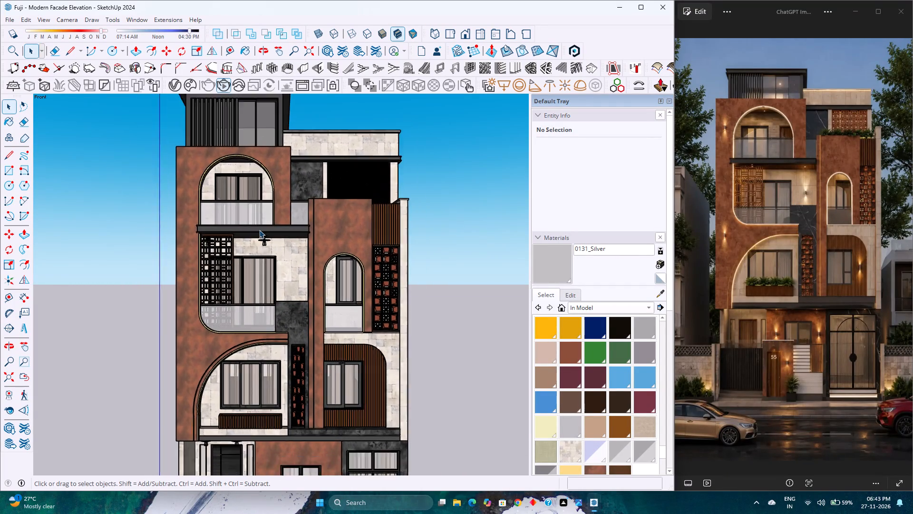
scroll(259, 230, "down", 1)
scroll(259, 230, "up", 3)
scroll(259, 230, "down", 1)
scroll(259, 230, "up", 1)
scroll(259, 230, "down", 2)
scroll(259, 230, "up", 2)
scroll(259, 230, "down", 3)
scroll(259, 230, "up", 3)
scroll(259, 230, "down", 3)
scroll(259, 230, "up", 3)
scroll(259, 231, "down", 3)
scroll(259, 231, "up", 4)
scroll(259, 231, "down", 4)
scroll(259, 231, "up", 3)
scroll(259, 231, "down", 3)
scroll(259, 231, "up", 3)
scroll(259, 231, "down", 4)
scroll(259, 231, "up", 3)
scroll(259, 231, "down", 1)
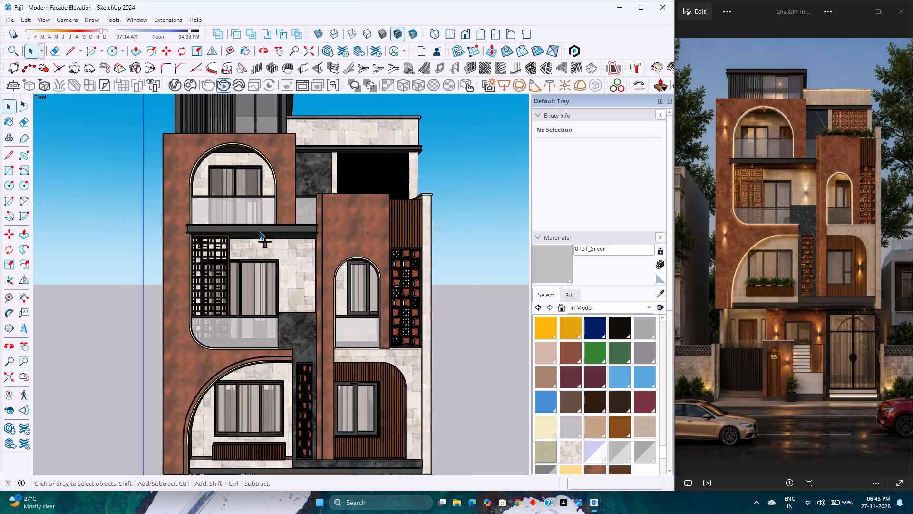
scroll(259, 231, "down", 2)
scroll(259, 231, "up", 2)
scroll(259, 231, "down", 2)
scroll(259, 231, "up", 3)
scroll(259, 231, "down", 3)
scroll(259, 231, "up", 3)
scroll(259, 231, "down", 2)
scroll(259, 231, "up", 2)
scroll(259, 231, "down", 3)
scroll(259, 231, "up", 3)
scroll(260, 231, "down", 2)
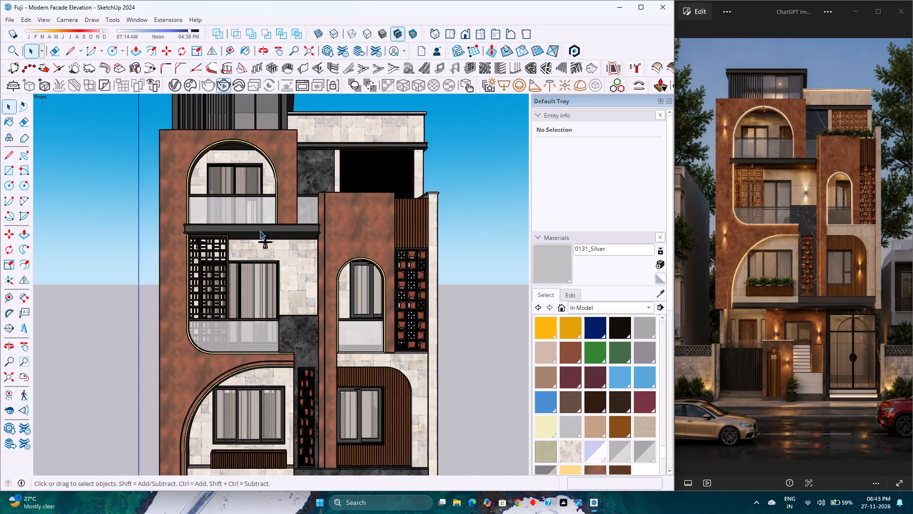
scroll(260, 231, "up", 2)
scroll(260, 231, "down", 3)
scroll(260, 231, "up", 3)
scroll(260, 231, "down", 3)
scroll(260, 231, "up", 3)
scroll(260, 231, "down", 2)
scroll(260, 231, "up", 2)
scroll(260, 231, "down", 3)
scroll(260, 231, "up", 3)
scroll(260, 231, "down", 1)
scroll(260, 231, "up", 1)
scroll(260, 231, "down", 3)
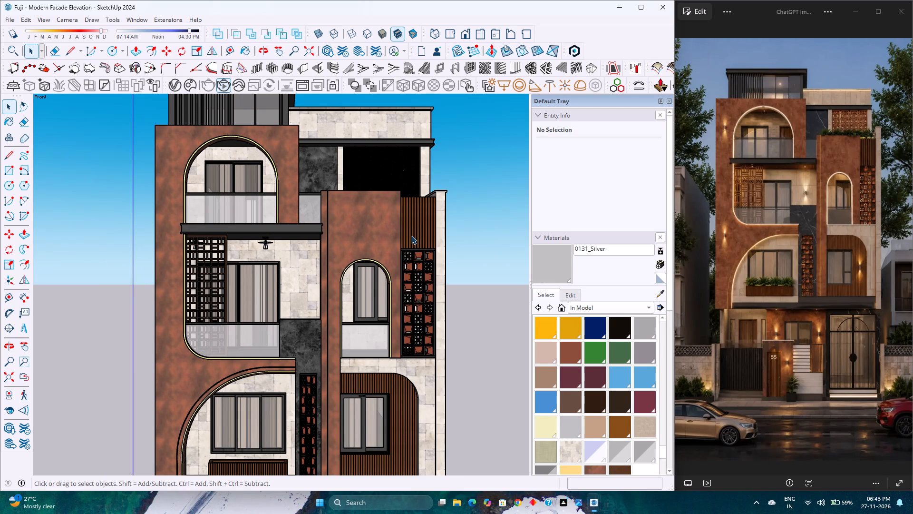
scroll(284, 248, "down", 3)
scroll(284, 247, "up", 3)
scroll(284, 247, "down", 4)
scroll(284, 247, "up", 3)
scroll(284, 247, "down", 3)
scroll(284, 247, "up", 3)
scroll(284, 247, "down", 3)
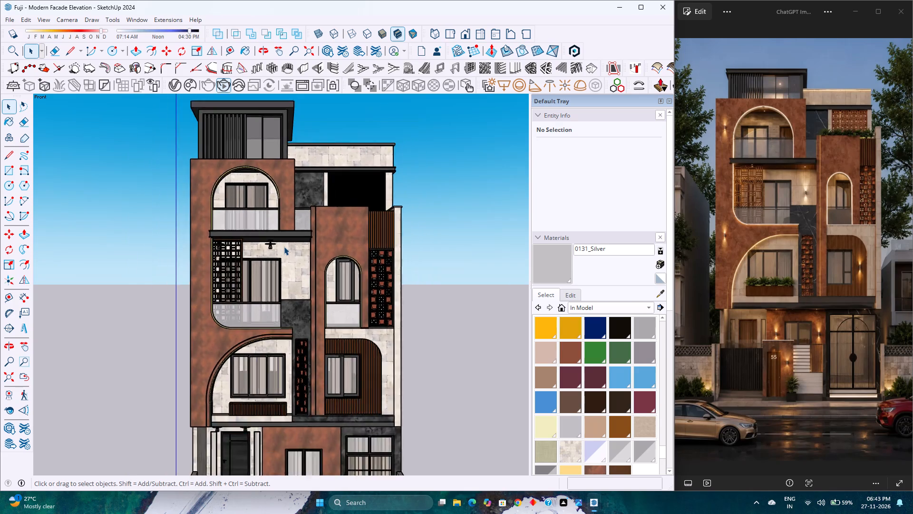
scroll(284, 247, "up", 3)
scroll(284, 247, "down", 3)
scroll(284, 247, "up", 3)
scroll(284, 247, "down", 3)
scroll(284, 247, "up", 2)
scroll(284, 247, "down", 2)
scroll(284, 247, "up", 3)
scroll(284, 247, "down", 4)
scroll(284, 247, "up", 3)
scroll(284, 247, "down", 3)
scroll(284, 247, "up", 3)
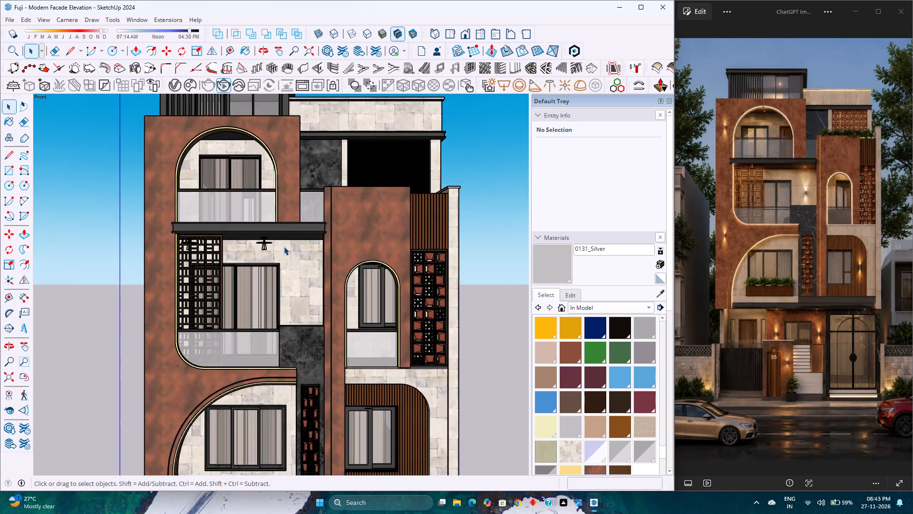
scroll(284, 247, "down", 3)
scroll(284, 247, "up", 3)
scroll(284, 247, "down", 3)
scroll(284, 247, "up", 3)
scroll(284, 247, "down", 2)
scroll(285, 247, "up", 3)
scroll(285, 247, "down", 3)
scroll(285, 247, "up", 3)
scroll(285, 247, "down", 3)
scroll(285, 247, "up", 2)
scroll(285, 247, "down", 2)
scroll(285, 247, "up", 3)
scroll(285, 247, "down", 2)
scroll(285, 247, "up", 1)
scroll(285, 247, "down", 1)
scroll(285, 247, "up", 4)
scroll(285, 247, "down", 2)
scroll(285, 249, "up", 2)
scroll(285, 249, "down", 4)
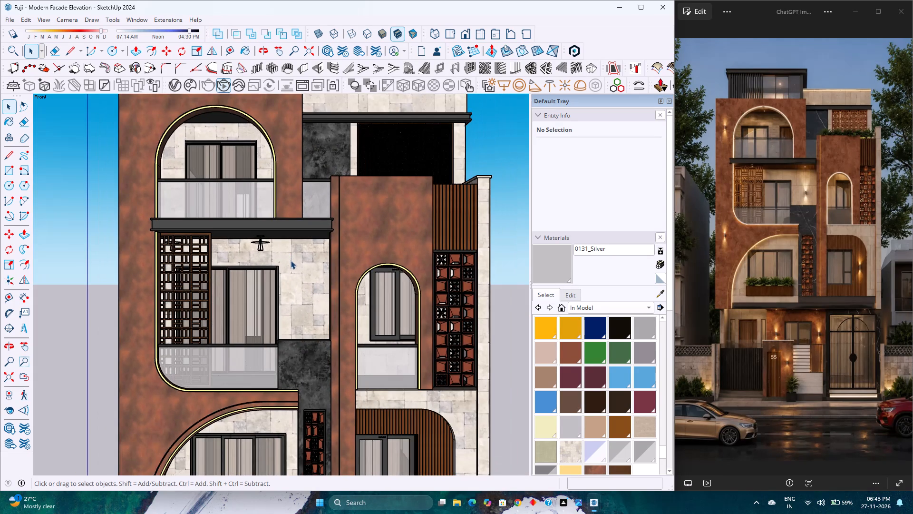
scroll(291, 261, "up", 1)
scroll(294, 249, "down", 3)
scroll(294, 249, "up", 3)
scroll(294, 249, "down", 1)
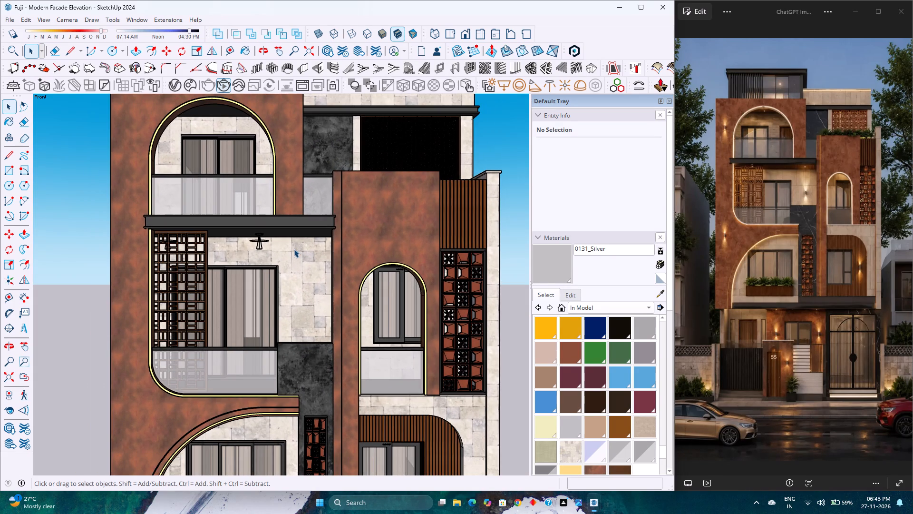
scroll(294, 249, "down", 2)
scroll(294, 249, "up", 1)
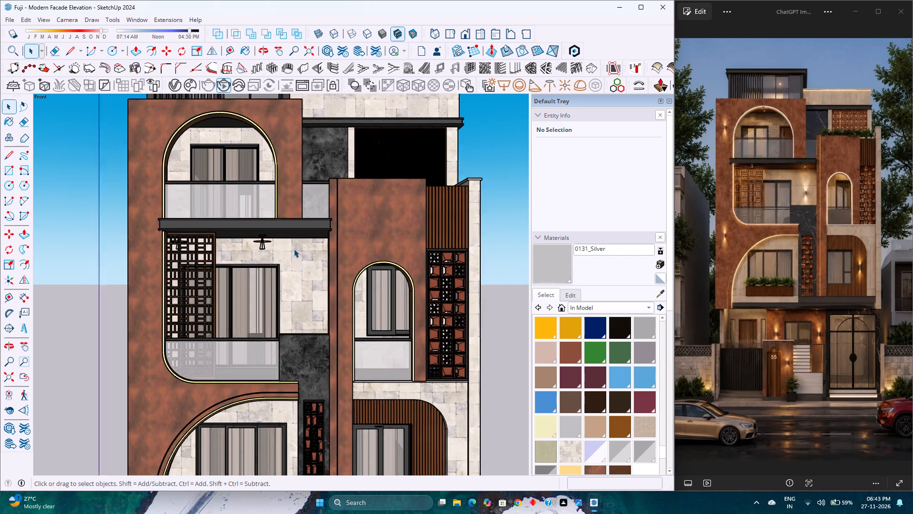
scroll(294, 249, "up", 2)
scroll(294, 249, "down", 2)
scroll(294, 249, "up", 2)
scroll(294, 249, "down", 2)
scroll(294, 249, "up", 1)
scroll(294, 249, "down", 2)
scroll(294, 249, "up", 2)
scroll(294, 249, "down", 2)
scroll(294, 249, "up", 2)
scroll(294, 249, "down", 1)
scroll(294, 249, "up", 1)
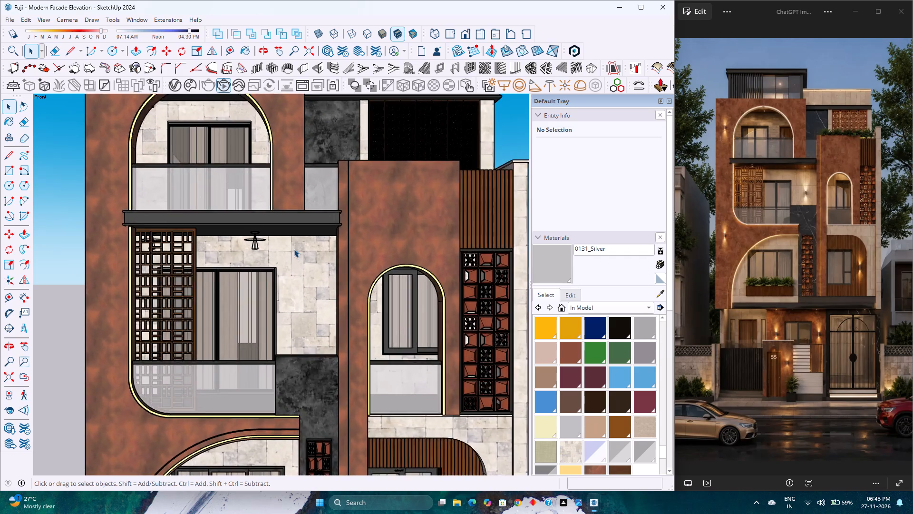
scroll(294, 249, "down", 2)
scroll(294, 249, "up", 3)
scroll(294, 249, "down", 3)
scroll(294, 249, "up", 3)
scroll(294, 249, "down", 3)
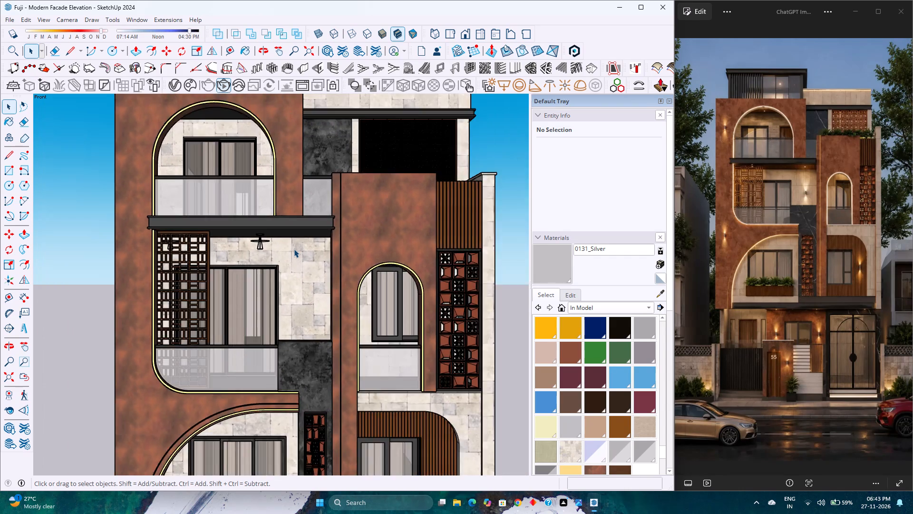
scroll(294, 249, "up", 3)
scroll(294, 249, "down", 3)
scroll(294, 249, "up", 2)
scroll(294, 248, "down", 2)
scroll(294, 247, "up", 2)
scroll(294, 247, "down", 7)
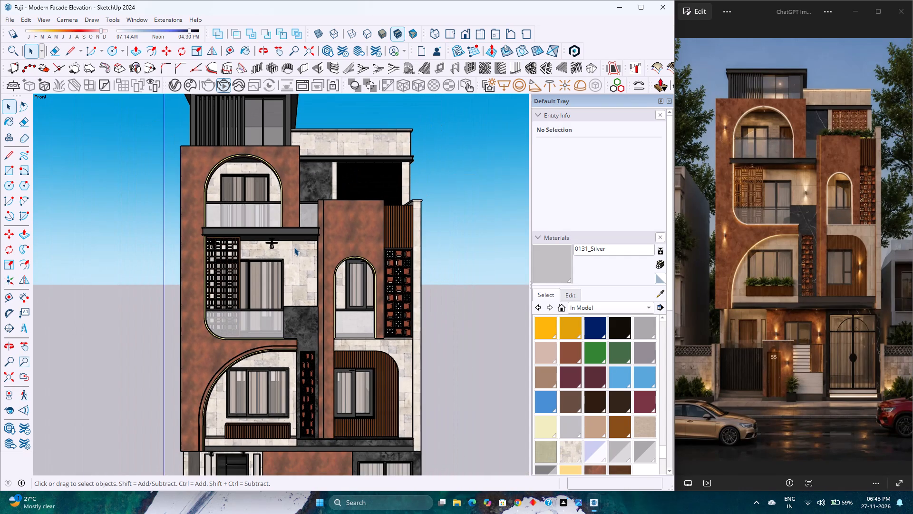
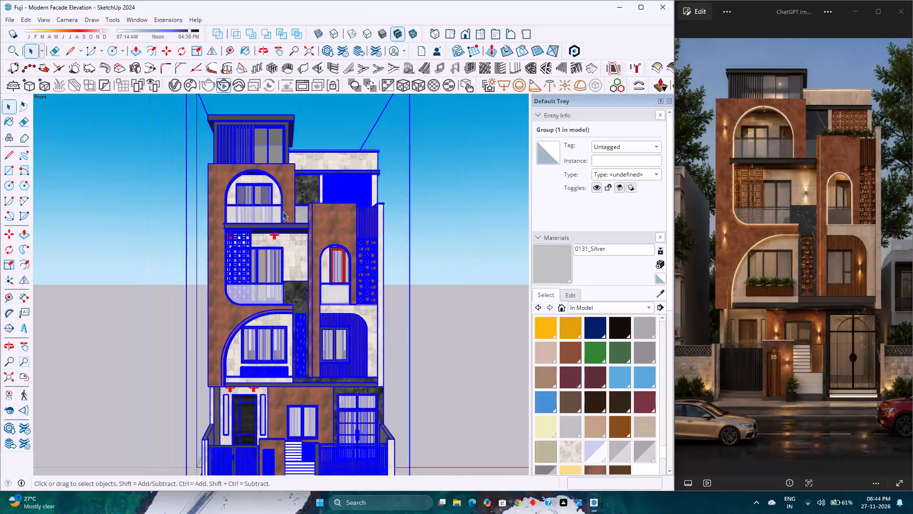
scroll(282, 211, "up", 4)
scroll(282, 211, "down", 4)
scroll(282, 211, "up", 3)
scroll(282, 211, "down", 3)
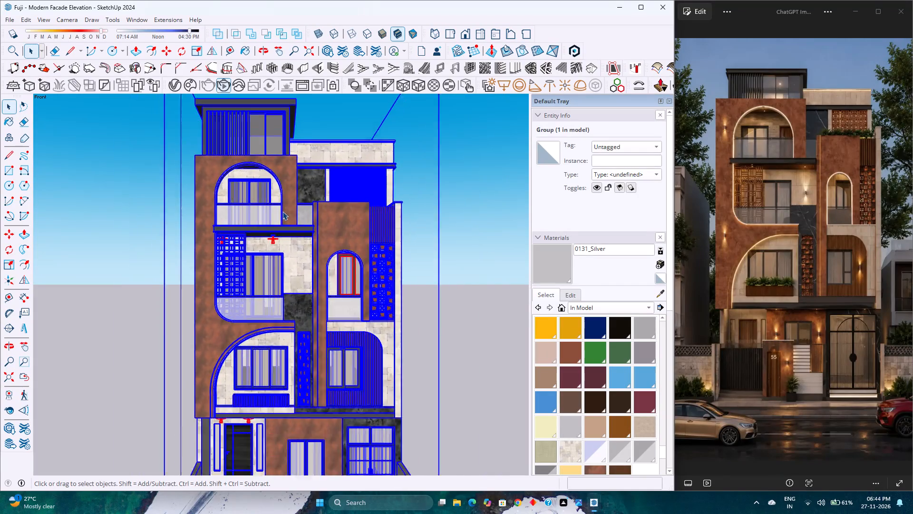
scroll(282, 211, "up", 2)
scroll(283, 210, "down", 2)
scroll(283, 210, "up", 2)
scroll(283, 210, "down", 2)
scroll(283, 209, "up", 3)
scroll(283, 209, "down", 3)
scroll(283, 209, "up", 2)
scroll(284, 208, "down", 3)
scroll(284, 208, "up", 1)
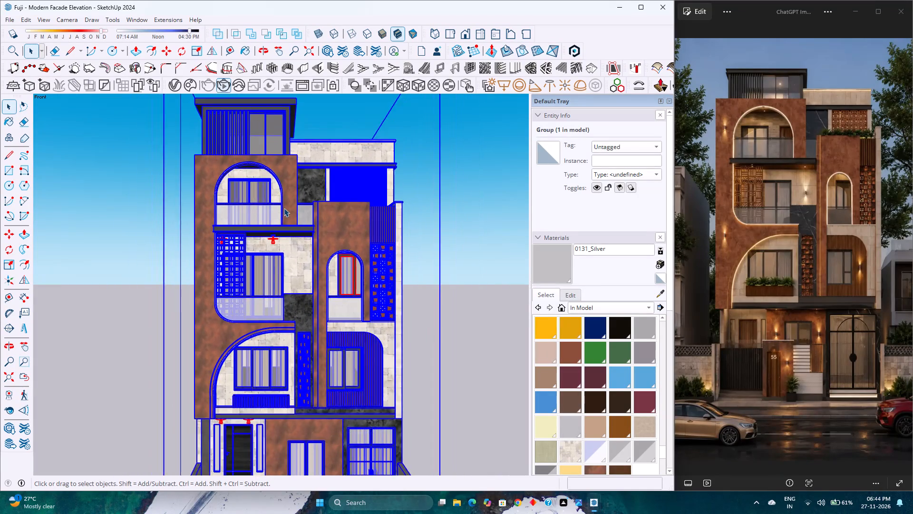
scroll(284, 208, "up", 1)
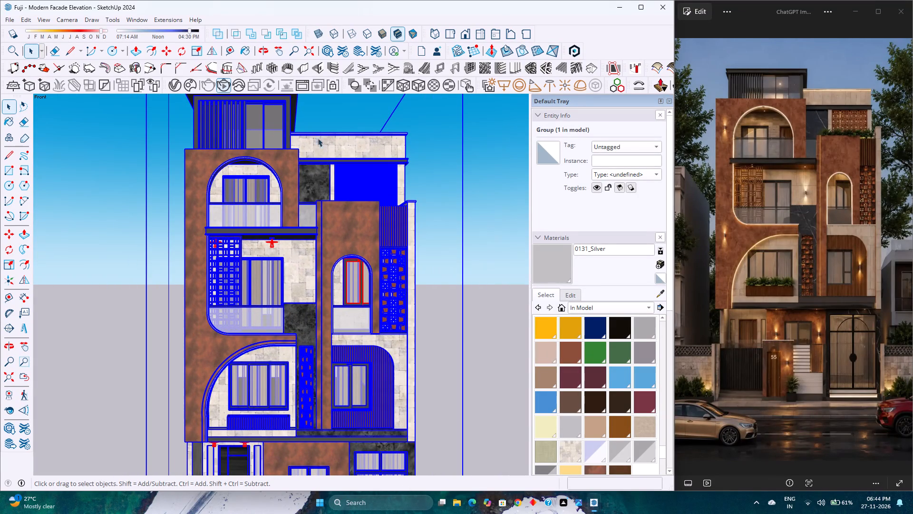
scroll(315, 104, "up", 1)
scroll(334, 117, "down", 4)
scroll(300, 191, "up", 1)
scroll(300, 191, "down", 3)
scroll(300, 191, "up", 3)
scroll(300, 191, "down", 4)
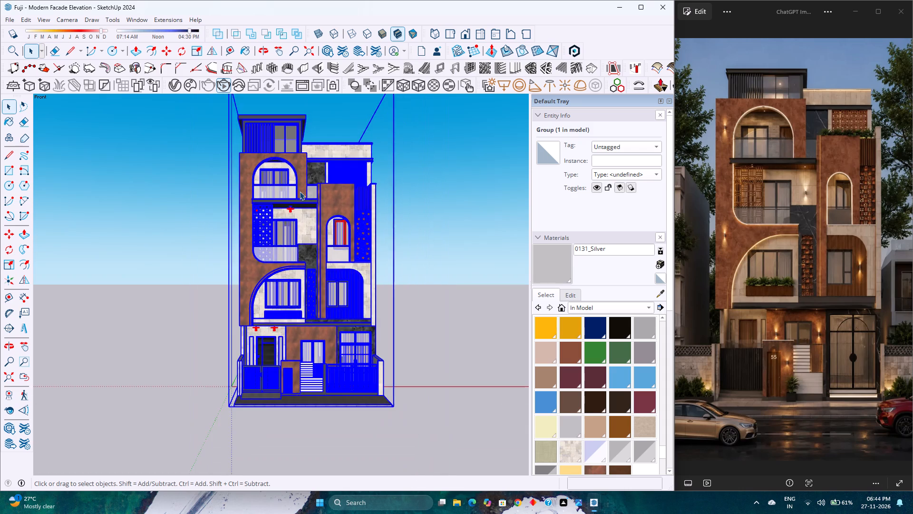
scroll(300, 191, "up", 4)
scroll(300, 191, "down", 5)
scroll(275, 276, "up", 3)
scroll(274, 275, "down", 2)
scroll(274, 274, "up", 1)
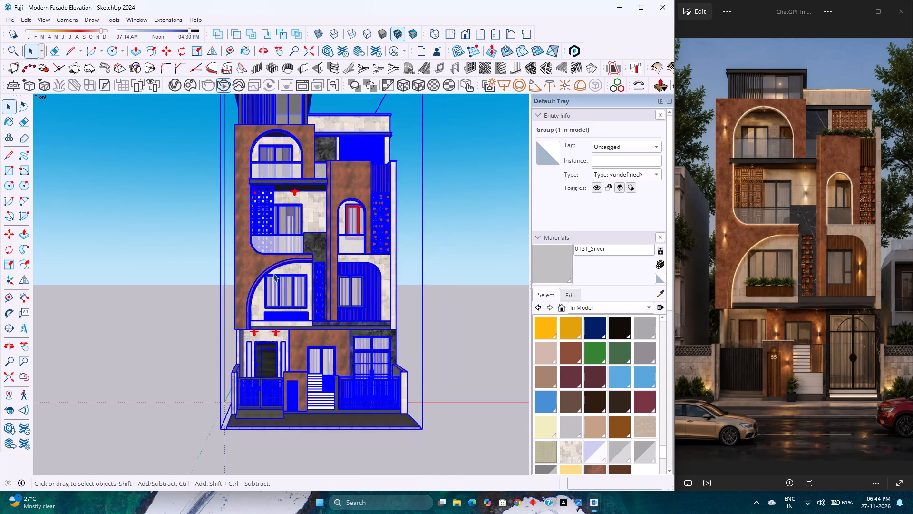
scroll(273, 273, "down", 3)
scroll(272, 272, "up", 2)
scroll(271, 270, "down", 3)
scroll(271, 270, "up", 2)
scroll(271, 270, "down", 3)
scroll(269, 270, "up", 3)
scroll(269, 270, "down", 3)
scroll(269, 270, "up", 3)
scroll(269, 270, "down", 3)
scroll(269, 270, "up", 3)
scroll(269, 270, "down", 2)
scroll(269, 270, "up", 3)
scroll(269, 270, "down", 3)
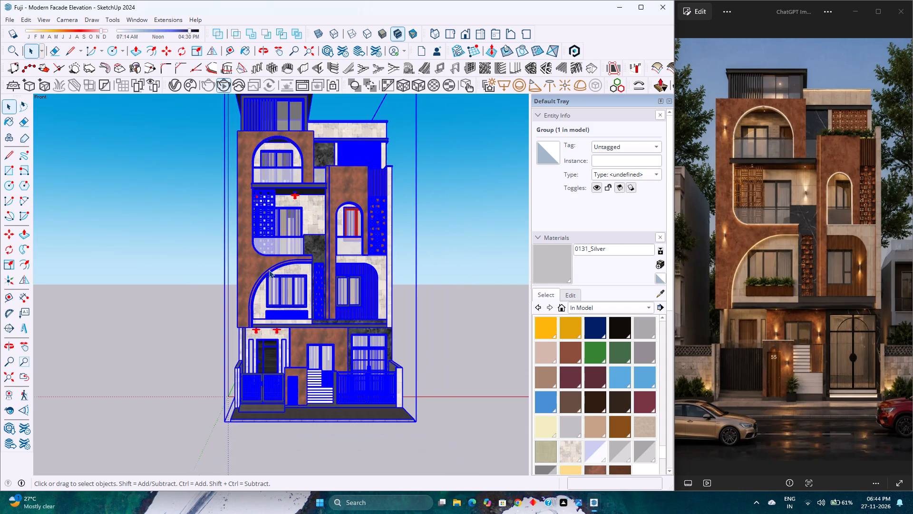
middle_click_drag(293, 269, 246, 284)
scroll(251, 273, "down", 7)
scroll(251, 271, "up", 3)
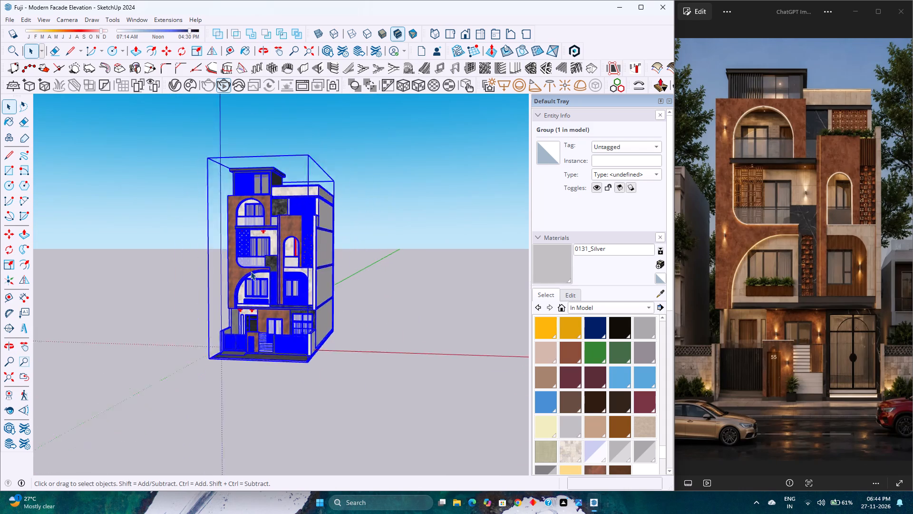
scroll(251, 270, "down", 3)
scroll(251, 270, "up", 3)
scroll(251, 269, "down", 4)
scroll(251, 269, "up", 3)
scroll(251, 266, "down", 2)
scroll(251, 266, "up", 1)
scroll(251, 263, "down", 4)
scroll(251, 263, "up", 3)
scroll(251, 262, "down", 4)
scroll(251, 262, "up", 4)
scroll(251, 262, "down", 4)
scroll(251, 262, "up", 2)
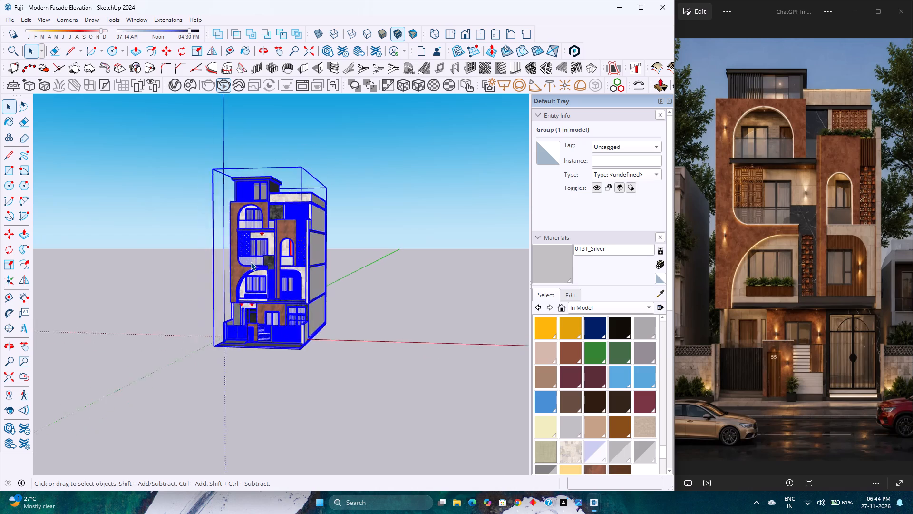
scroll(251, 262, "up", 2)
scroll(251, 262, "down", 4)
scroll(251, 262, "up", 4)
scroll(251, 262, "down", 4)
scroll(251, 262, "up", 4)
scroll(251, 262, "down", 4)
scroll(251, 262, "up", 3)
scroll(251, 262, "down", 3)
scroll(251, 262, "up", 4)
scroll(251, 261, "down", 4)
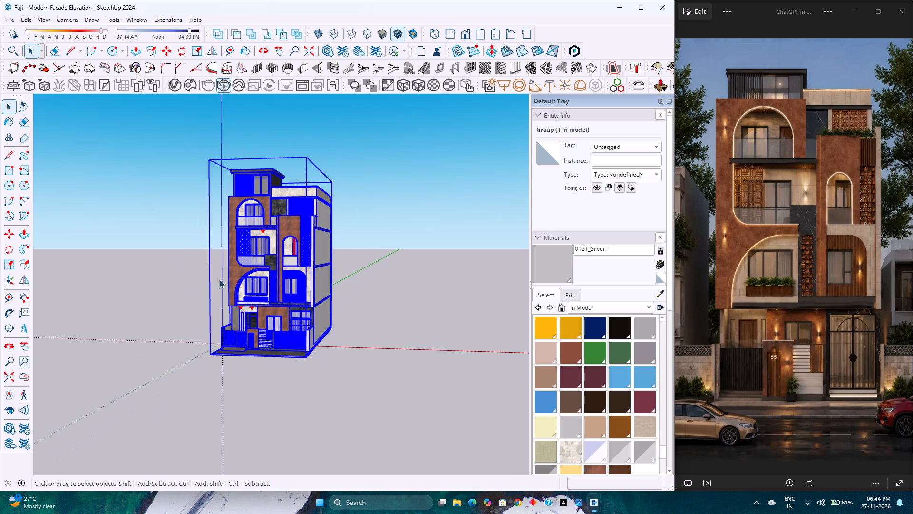
Return to the standard front view and examine the whole facade against the reference render.
left_click(10, 378)
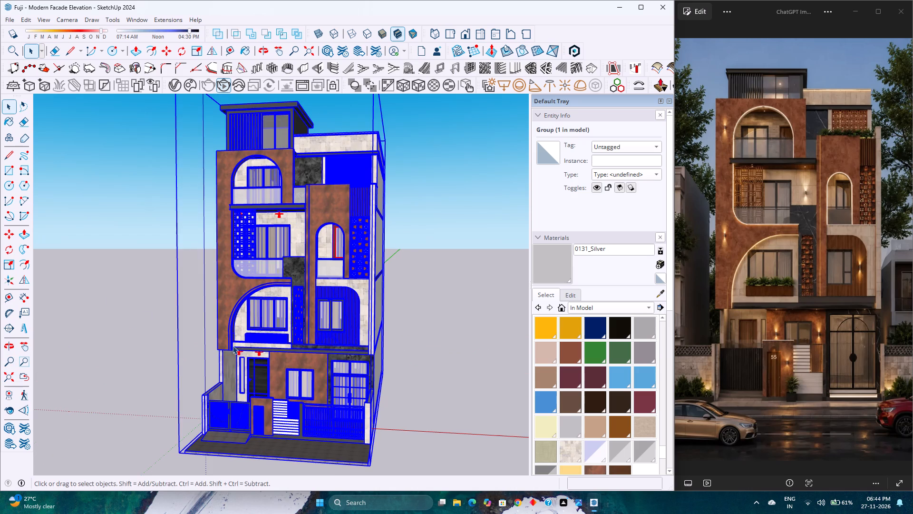
left_click(464, 31)
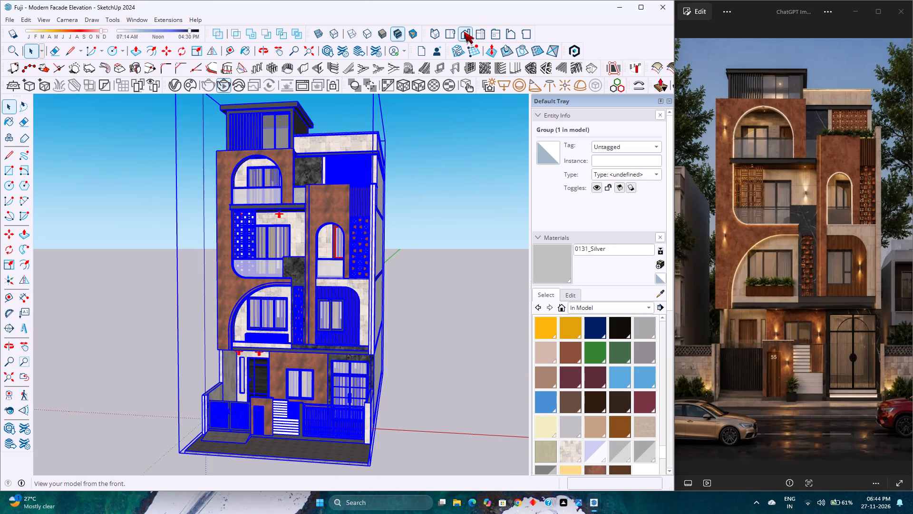
left_click(4, 381)
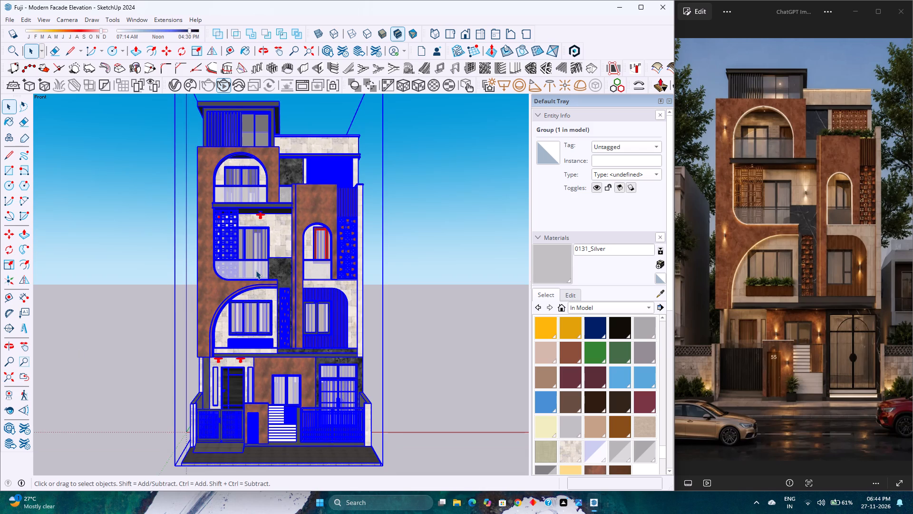
left_click(9, 379)
scroll(290, 251, "down", 4)
scroll(290, 251, "up", 1)
scroll(290, 251, "down", 3)
scroll(290, 251, "up", 3)
scroll(290, 251, "down", 3)
scroll(290, 251, "up", 3)
scroll(290, 251, "down", 3)
scroll(290, 251, "up", 3)
scroll(290, 251, "down", 3)
scroll(290, 251, "up", 4)
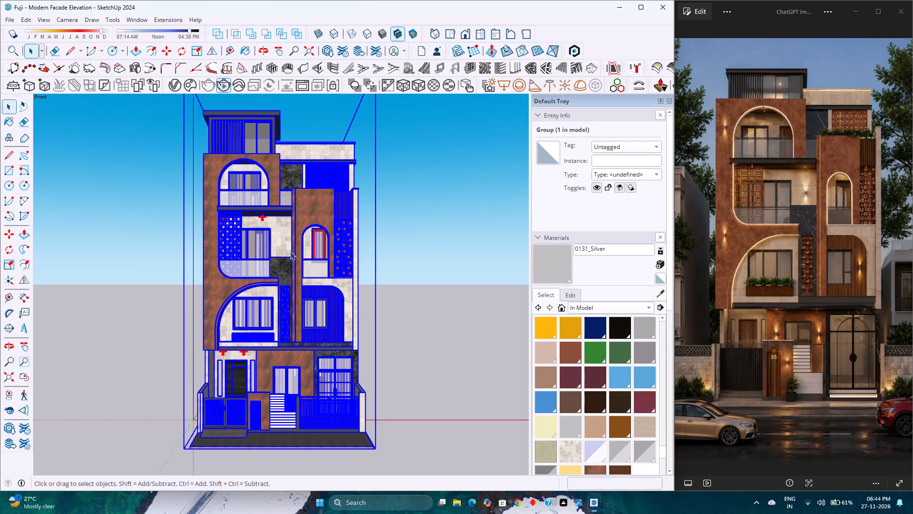
scroll(290, 251, "up", 1)
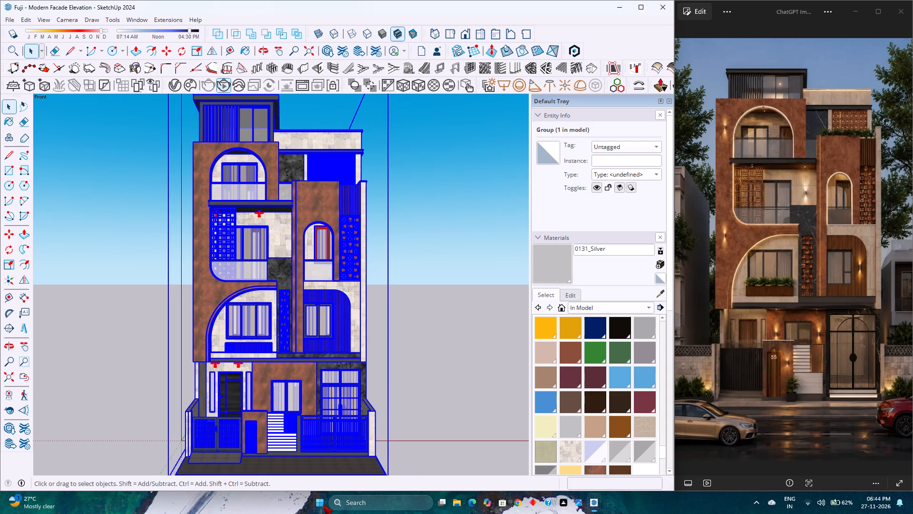
Open the model file "Fuji - Luxury Residential Elevatiom" from the Fuji Files folder.
left_click(11, 17)
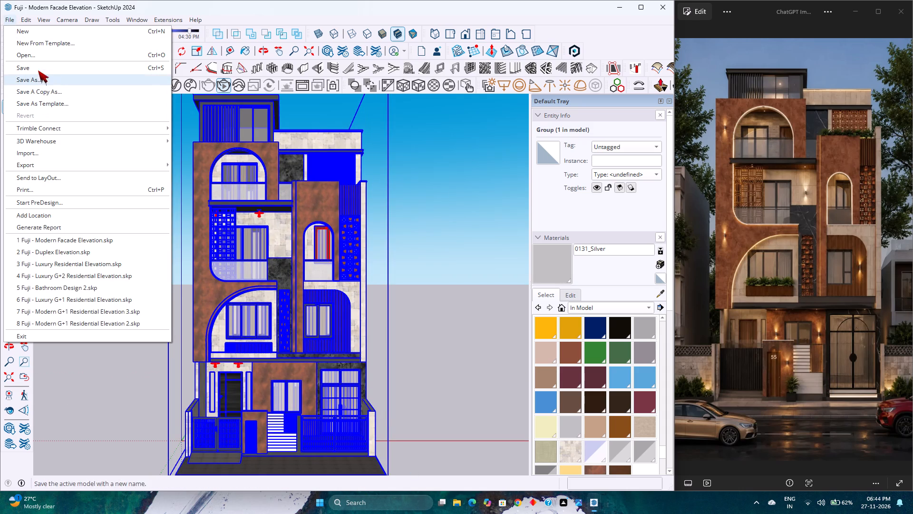
left_click(30, 59)
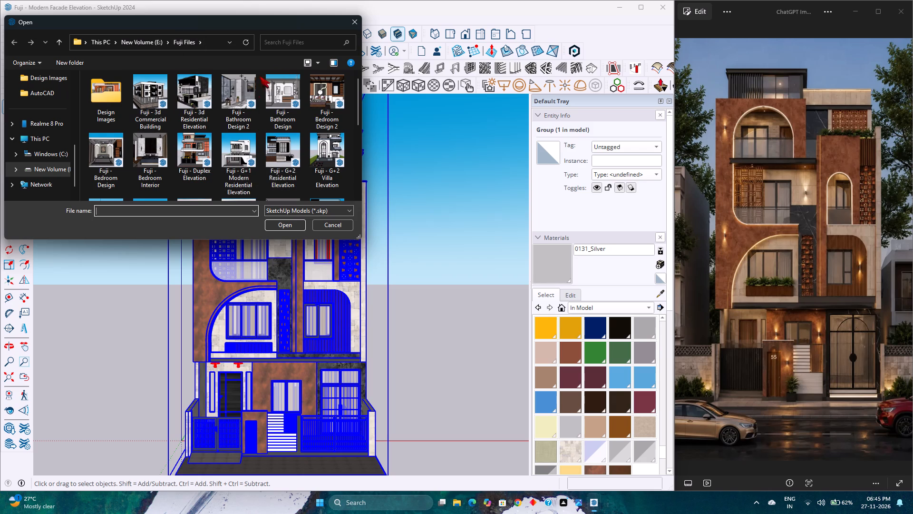
scroll(215, 138, "down", 5)
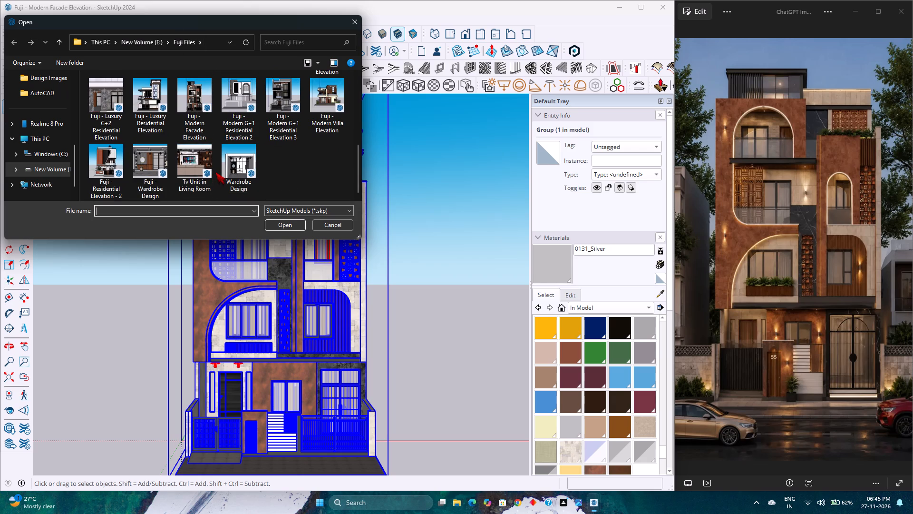
scroll(215, 172, "down", 2)
scroll(215, 171, "up", 3)
scroll(215, 171, "down", 7)
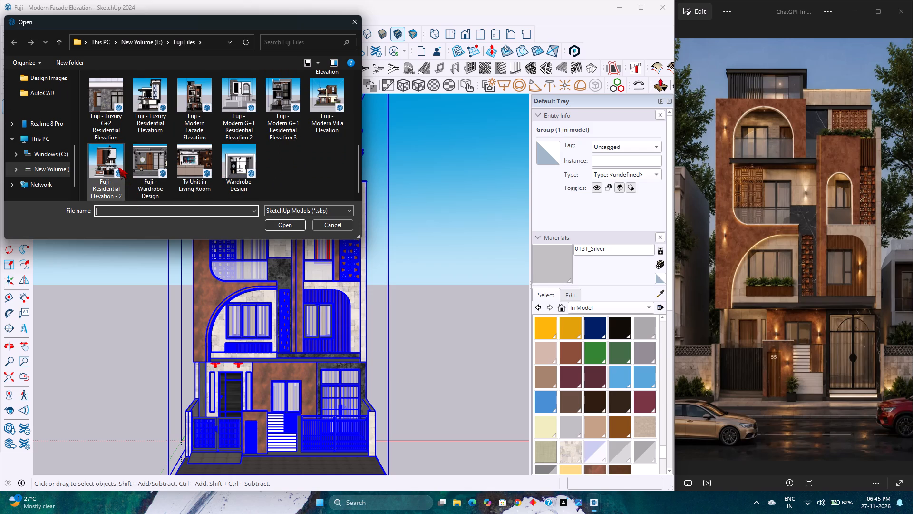
scroll(117, 166, "up", 1)
scroll(117, 166, "down", 7)
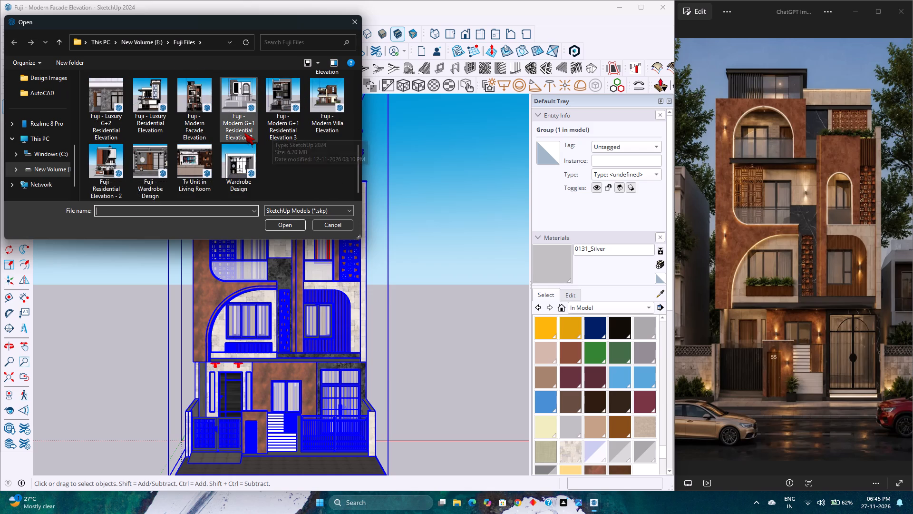
double_click(147, 91)
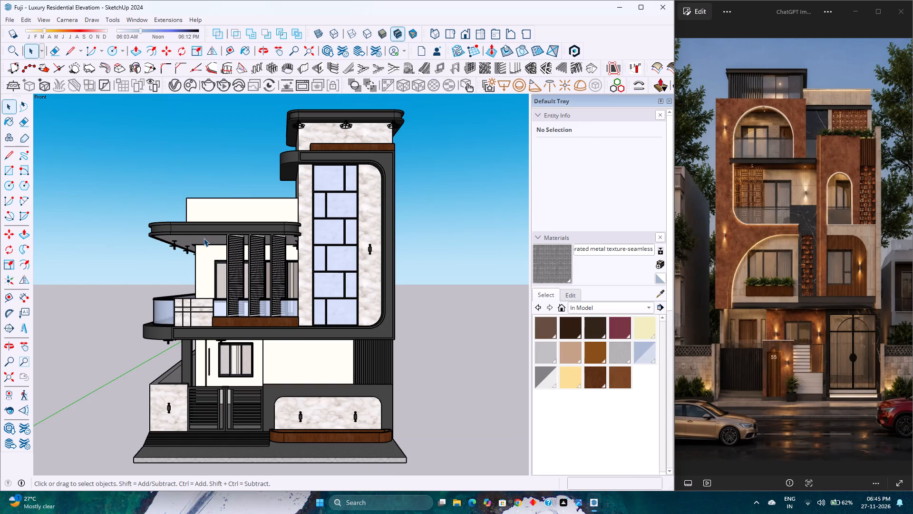
Copy the WALL LIGHT 69 component from the marble wall beside the tall window, inside the building group.
double_click(371, 249)
scroll(371, 249, "up", 3)
left_click(368, 249)
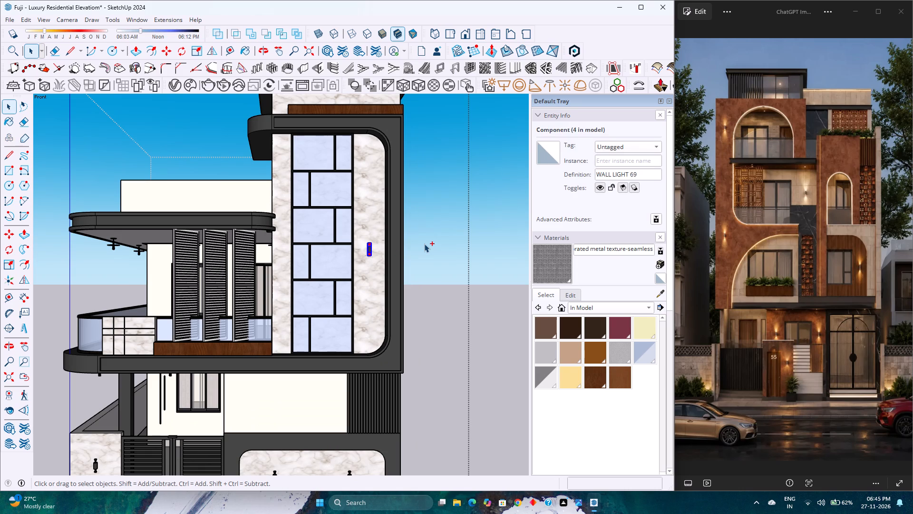
key("ctrl+c")
Reopen the "Fuji - Modern Facade Elevation" model, saving the changes to the Luxury Residential file.
left_click(12, 22)
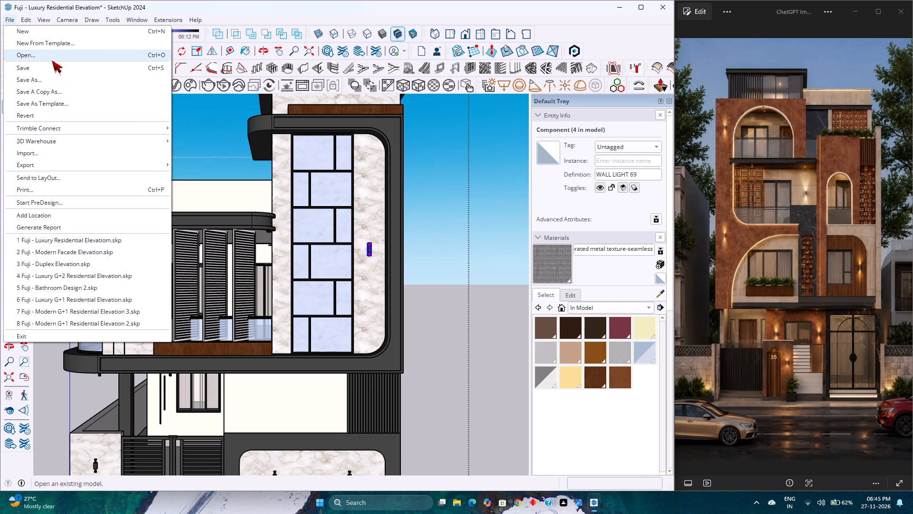
left_click(52, 60)
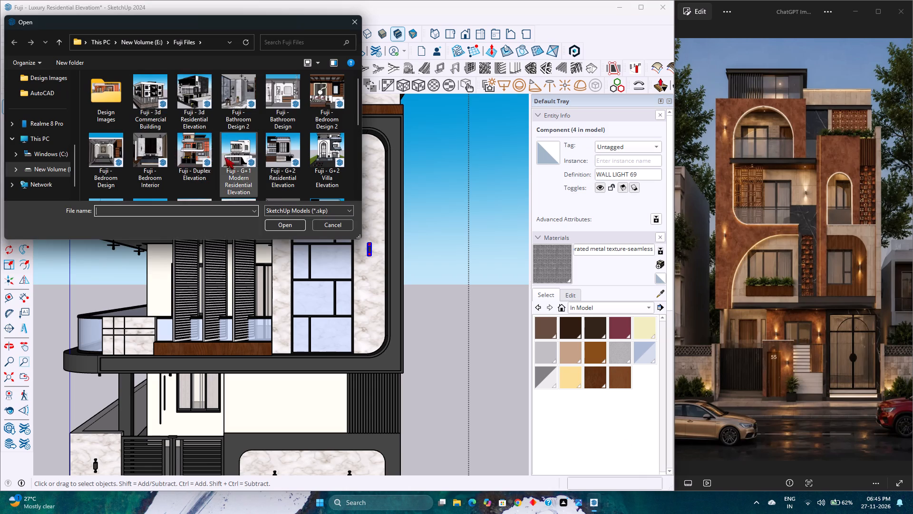
scroll(233, 163, "down", 4)
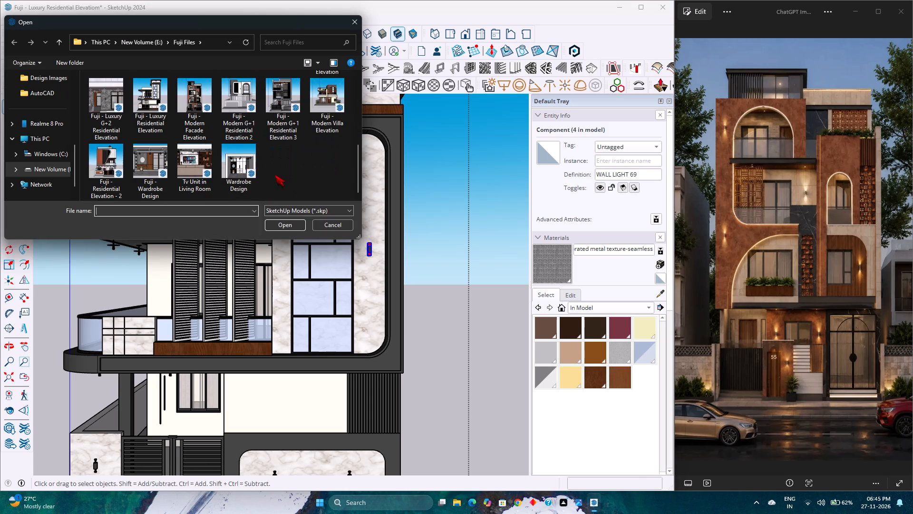
left_click(199, 90)
left_click(280, 220)
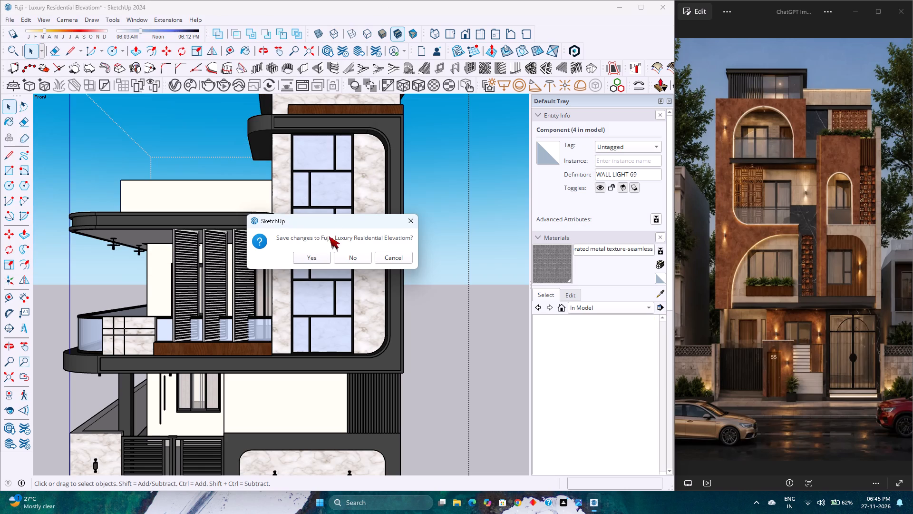
left_click(324, 252)
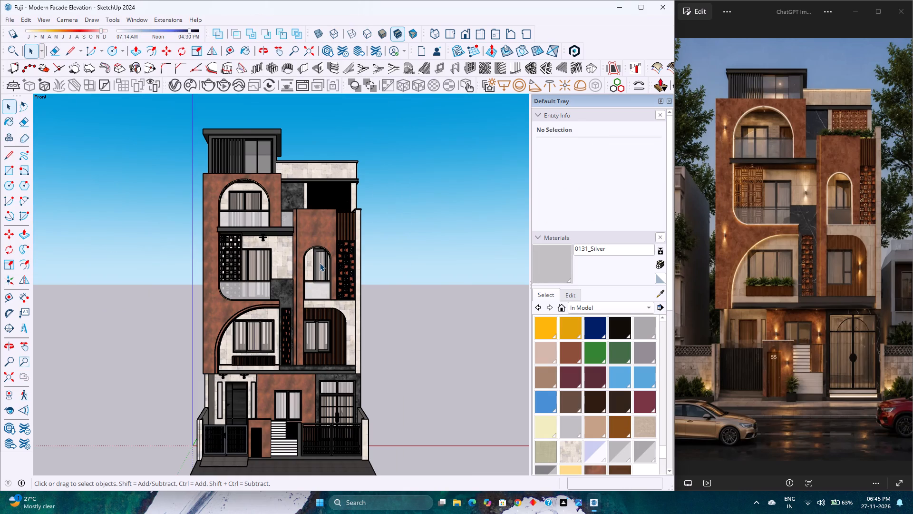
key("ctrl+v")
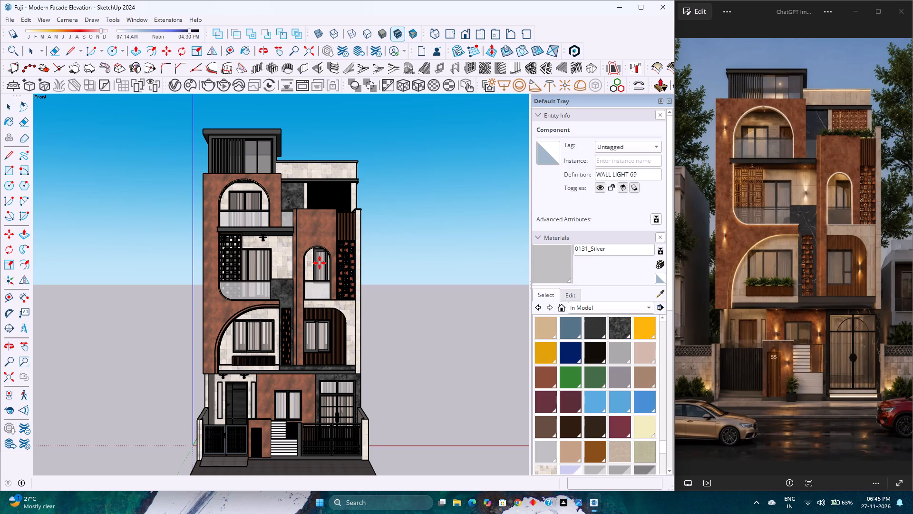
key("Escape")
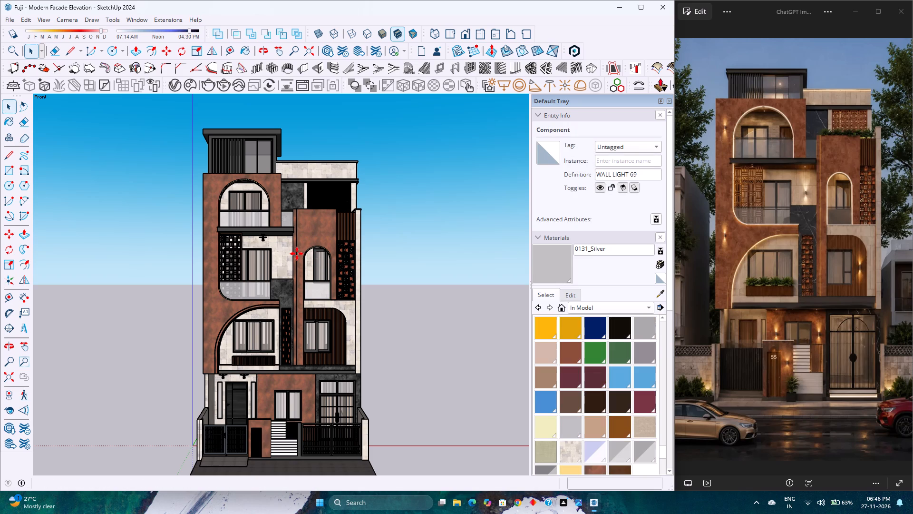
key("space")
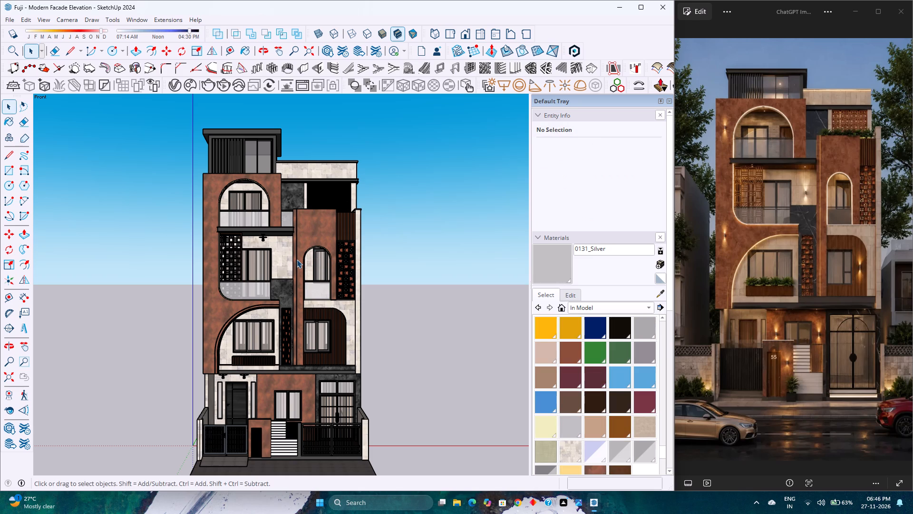
Inside the building group, paste the WALL LIGHT 69 component onto the terracotta gate pillar beside its dark doorway panel.
double_click(310, 245)
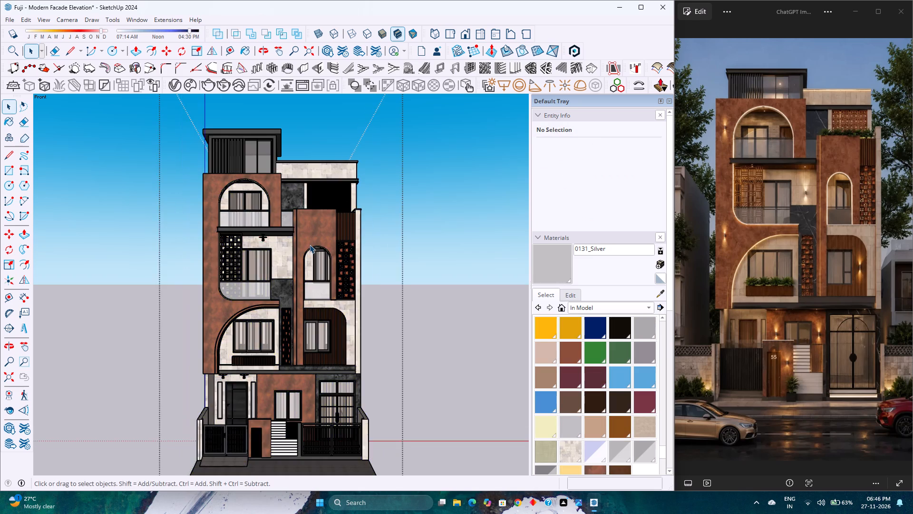
scroll(310, 245, "down", 6)
scroll(295, 368, "up", 8)
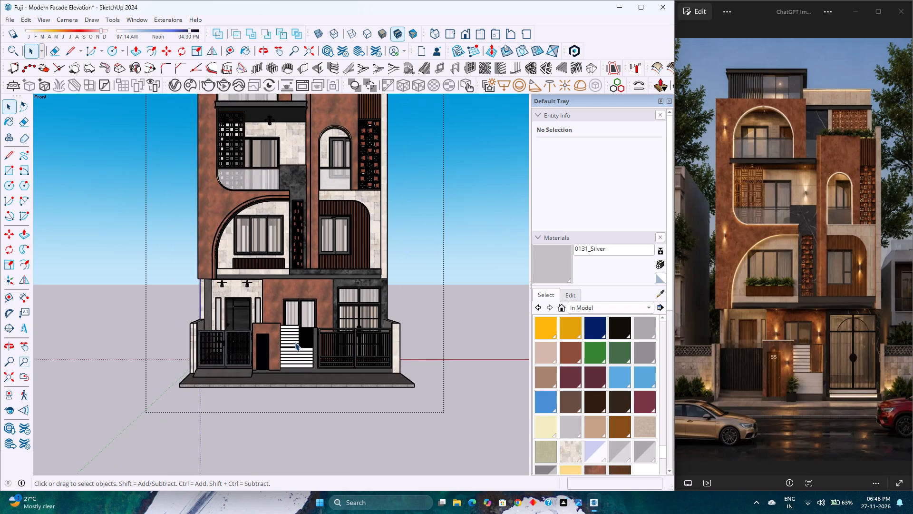
scroll(295, 342, "up", 7)
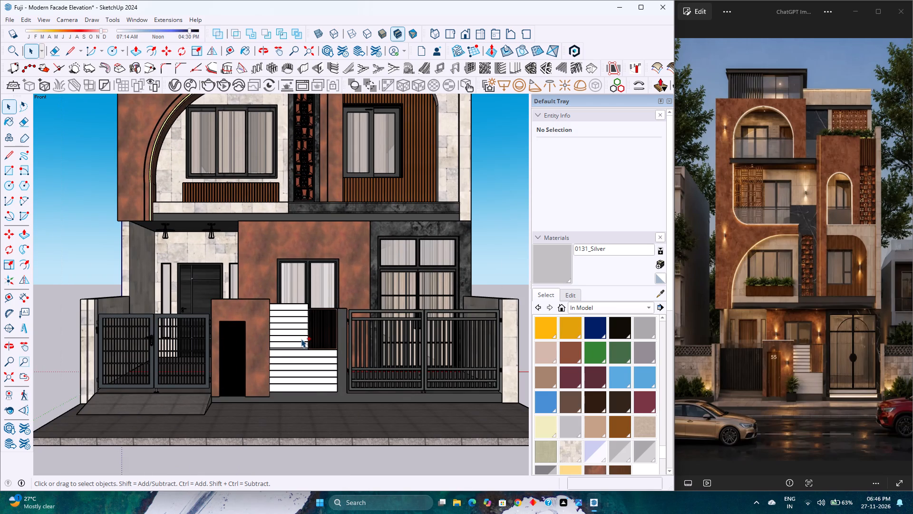
key("ctrl+v")
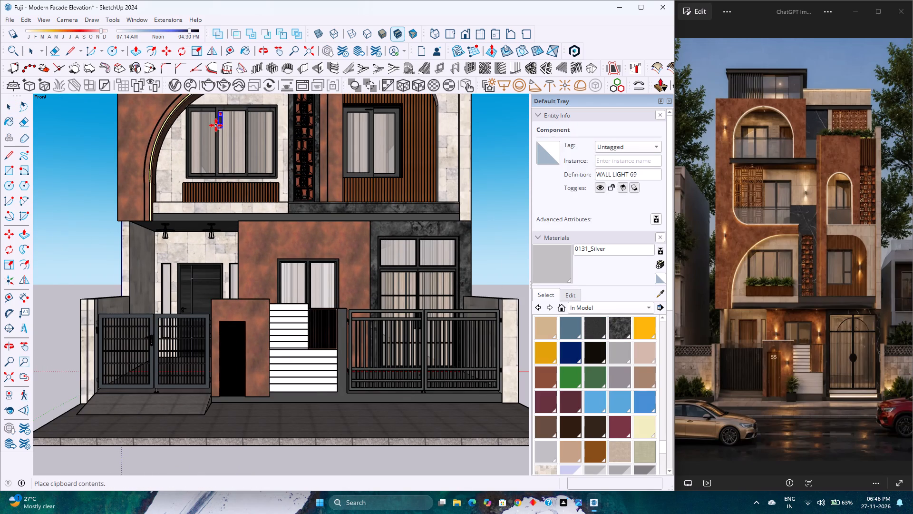
scroll(254, 324, "up", 5)
scroll(254, 324, "down", 2)
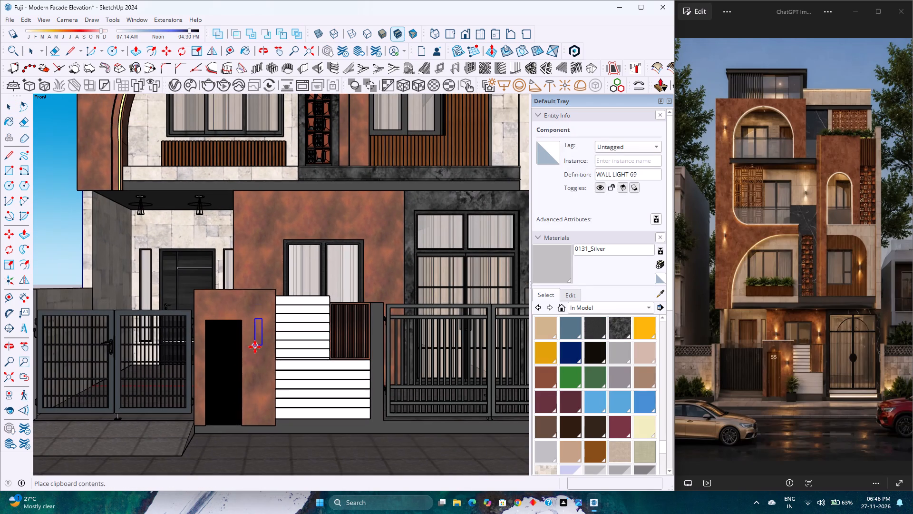
left_click(255, 347)
Move the pasted wall light outward so it sits on the front face of the terracotta gate pillar.
scroll(262, 334, "up", 3)
middle_click_drag(262, 334, 248, 430)
middle_click(248, 430)
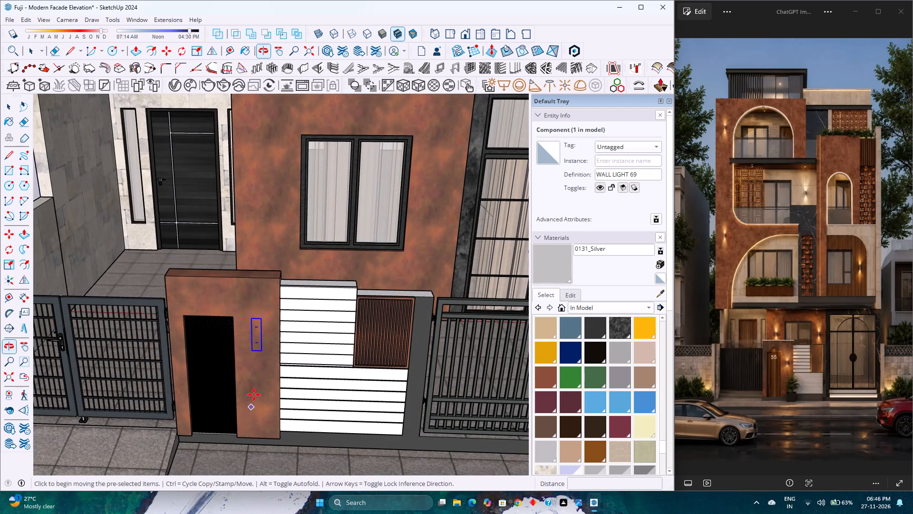
scroll(256, 374, "up", 4)
middle_click_drag(261, 279, 261, 312)
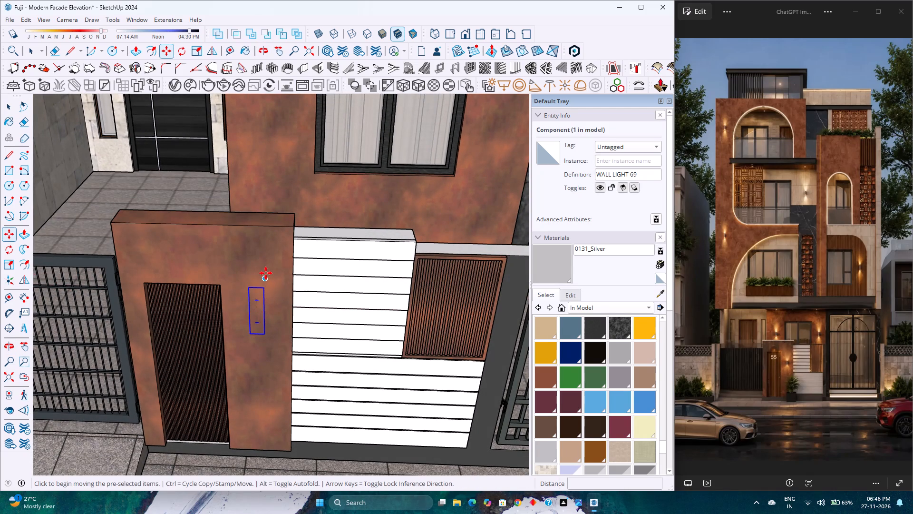
left_click(266, 273)
left_click(263, 291)
scroll(255, 302, "down", 3)
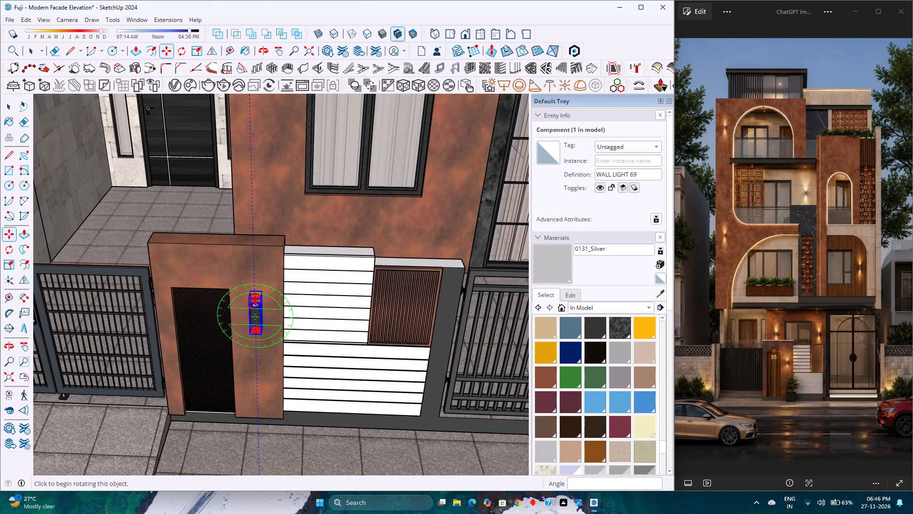
Move the wall light slightly lower on the gate pillar's front face.
middle_click_drag(251, 352, 250, 262)
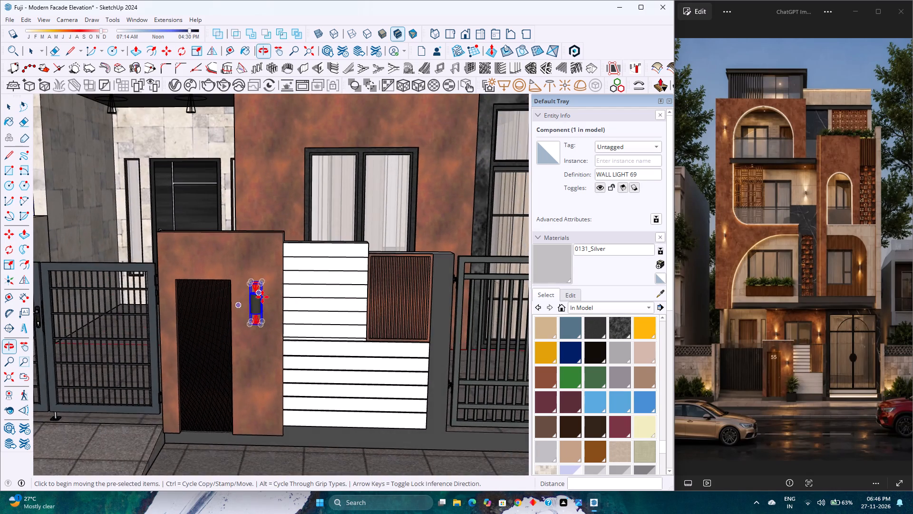
scroll(266, 330, "up", 3)
middle_click_drag(266, 330, 257, 282)
scroll(266, 327, "up", 4)
middle_click_drag(253, 309, 238, 292)
middle_click(238, 292)
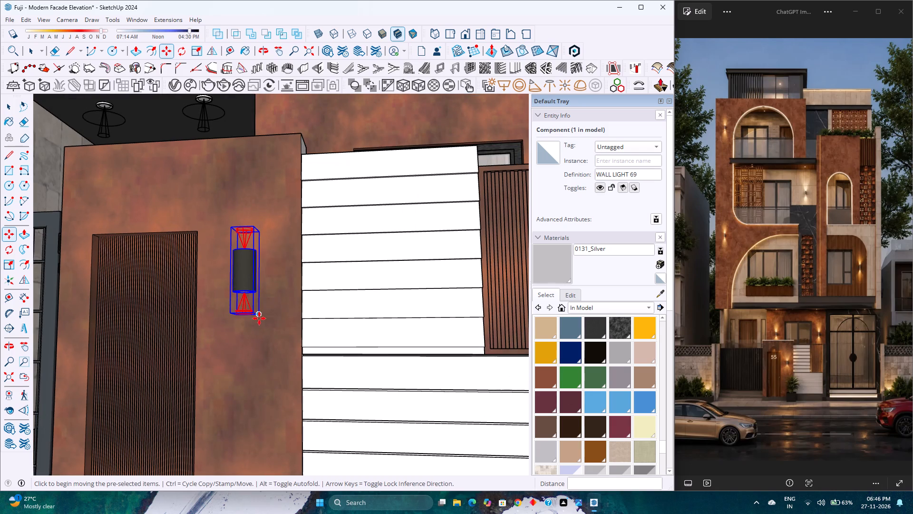
left_click(263, 315)
left_click(262, 352)
scroll(262, 303, "down", 1)
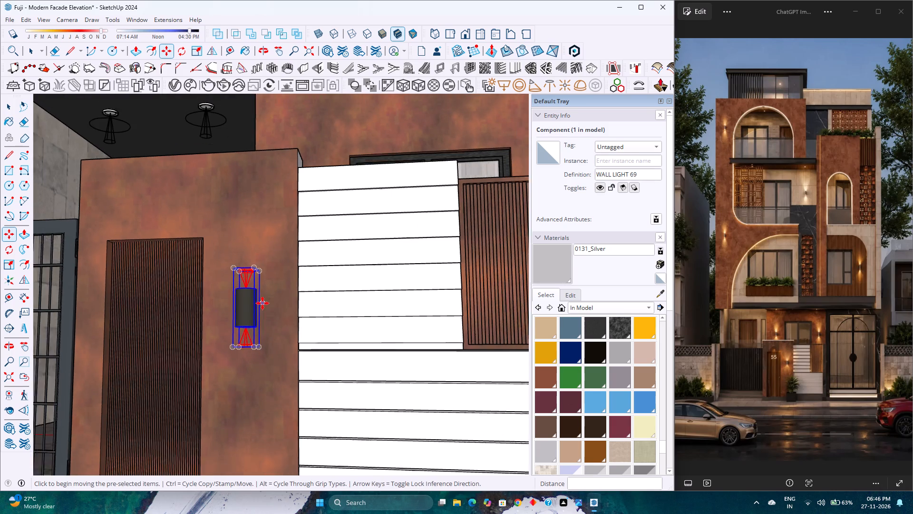
scroll(262, 303, "down", 2)
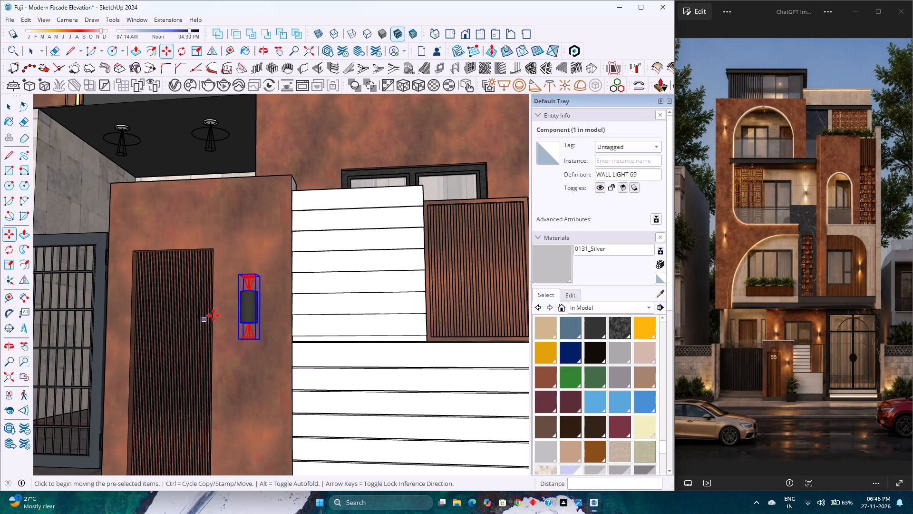
Copy the gate pillar's wall light about 19' 5" away, onto the outer terracotta wall beside the first-floor arch.
left_click(262, 277)
scroll(262, 275, "down", 8)
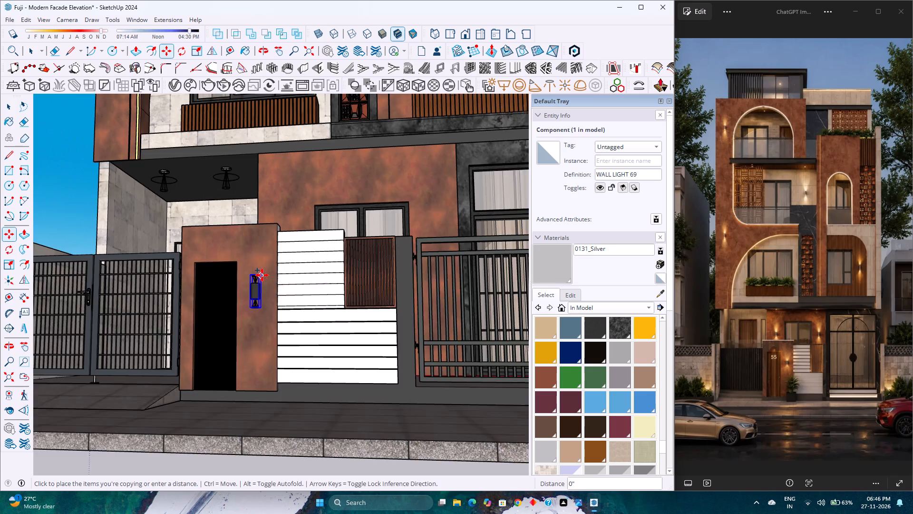
scroll(262, 275, "down", 1)
middle_click_drag(272, 260, 250, 321, "shift")
middle_click(250, 321)
scroll(249, 313, "down", 3)
middle_click_drag(263, 277, 253, 341)
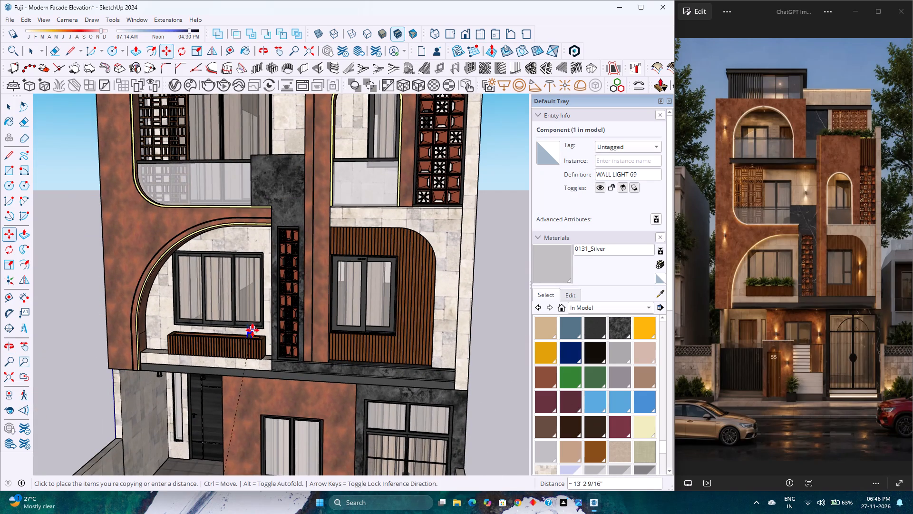
scroll(321, 211, "down", 4)
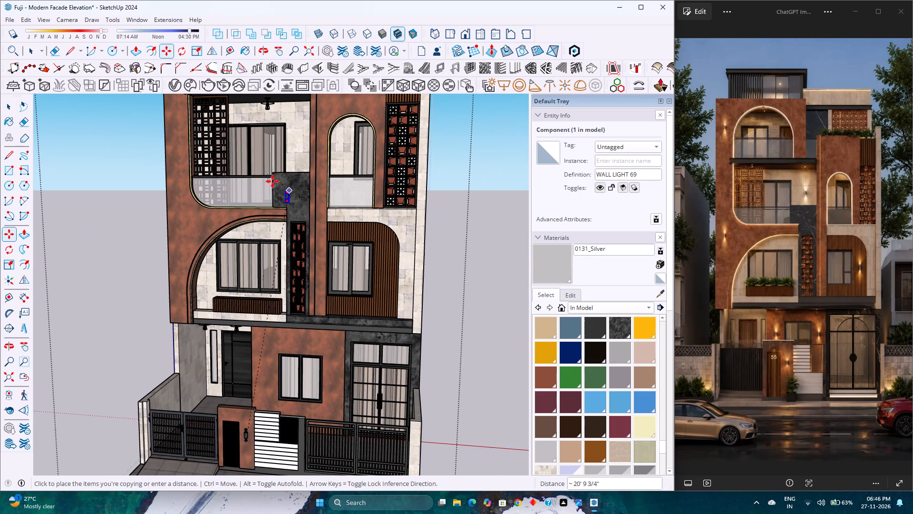
scroll(181, 226, "up", 2)
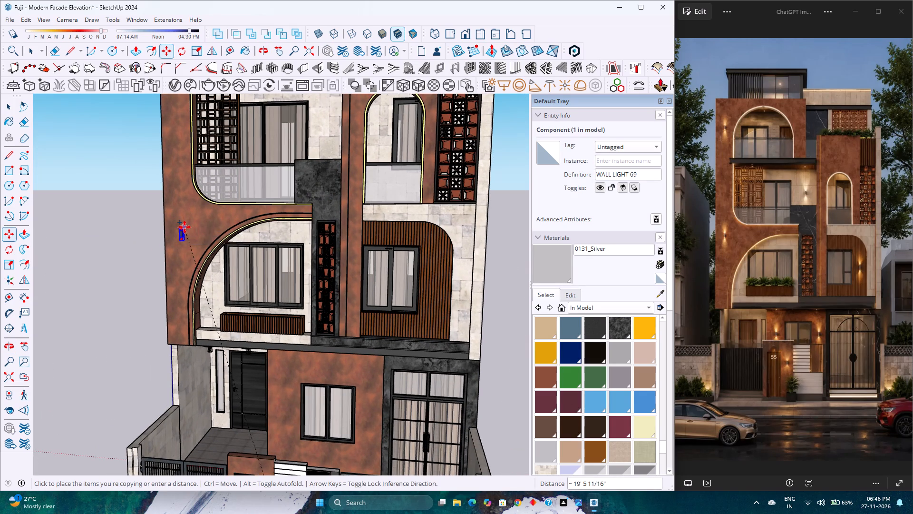
scroll(185, 227, "up", 7)
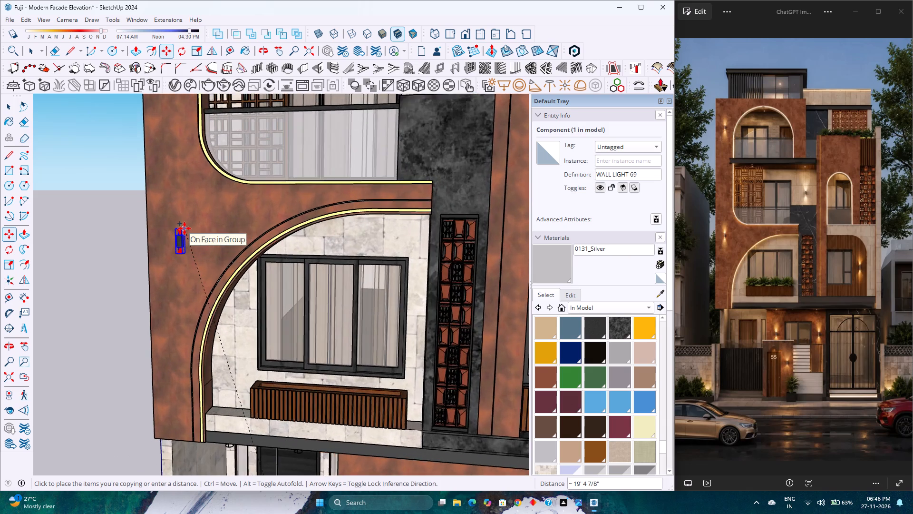
scroll(185, 228, "up", 1)
left_click(183, 228)
scroll(193, 217, "down", 2)
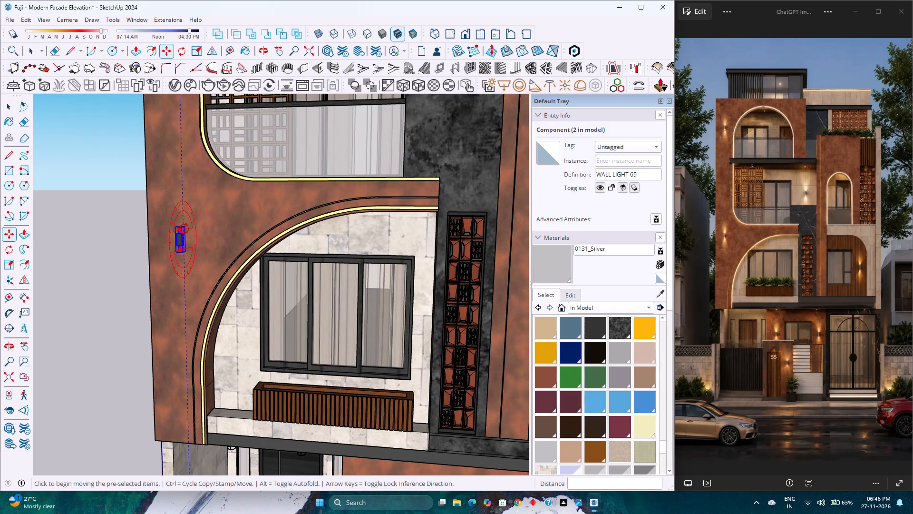
Copy the first-floor wall light about 17' 7" straight up, to the terracotta wall beside the top-floor arch.
left_click(186, 225)
scroll(188, 215, "down", 7)
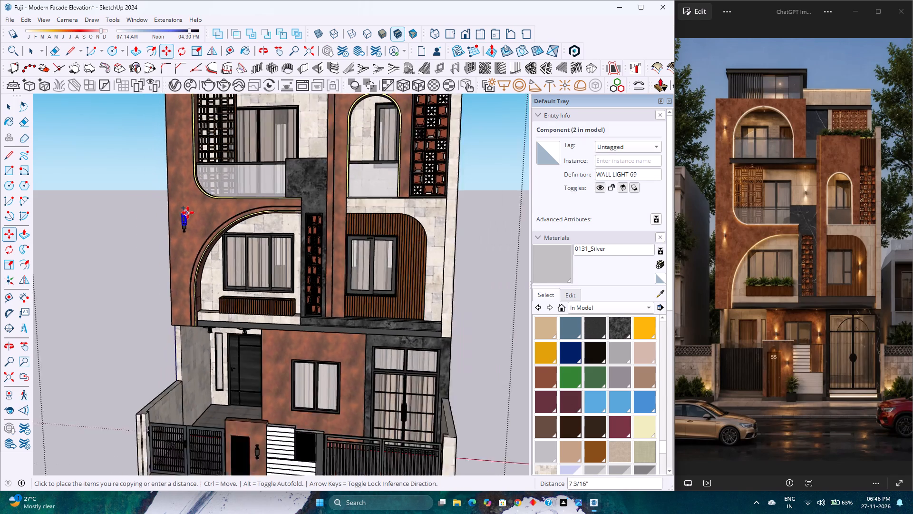
scroll(188, 213, "down", 6)
middle_click_drag(189, 193, 215, 289, "shift")
scroll(220, 205, "up", 1)
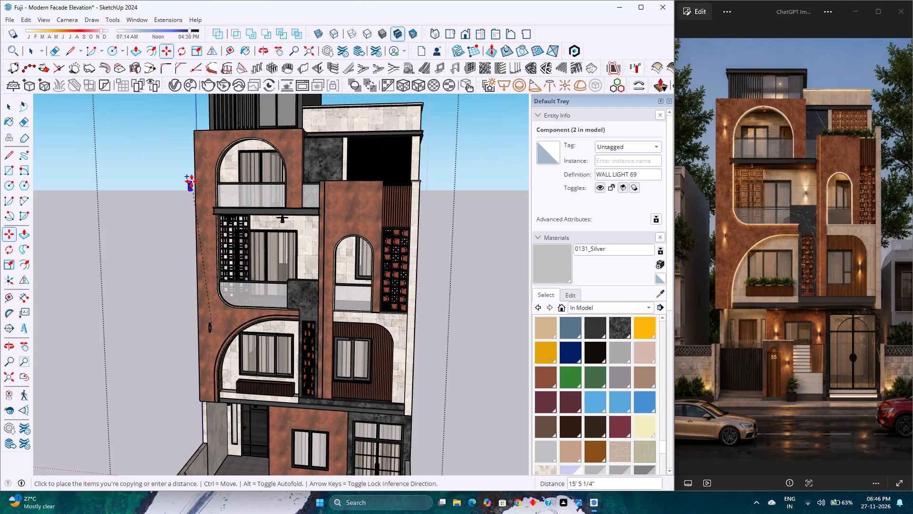
scroll(192, 181, "up", 6)
key("Up")
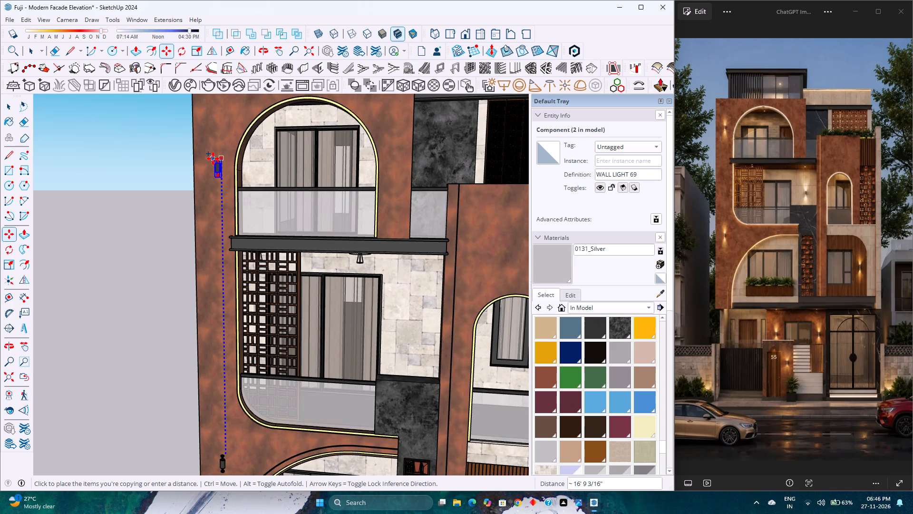
scroll(213, 158, "down", 3)
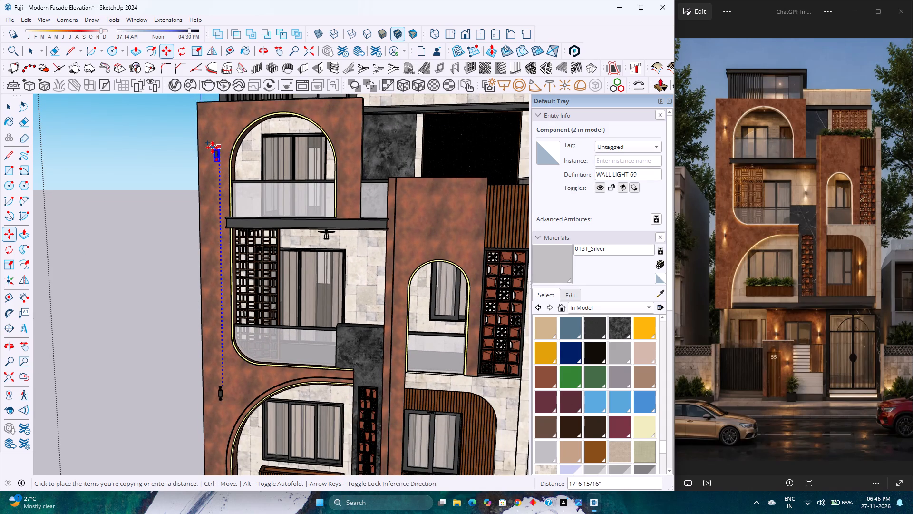
left_click(212, 149)
middle_click_drag(214, 248, 249, 249)
middle_click(249, 249)
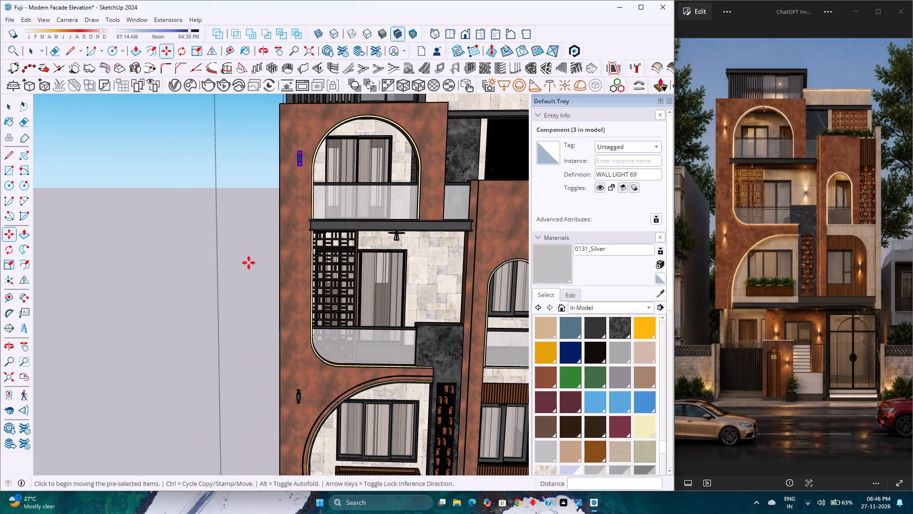
Move both outer terracotta wall lights together about 3 5/16" toward the facade's outer edge.
key("space")
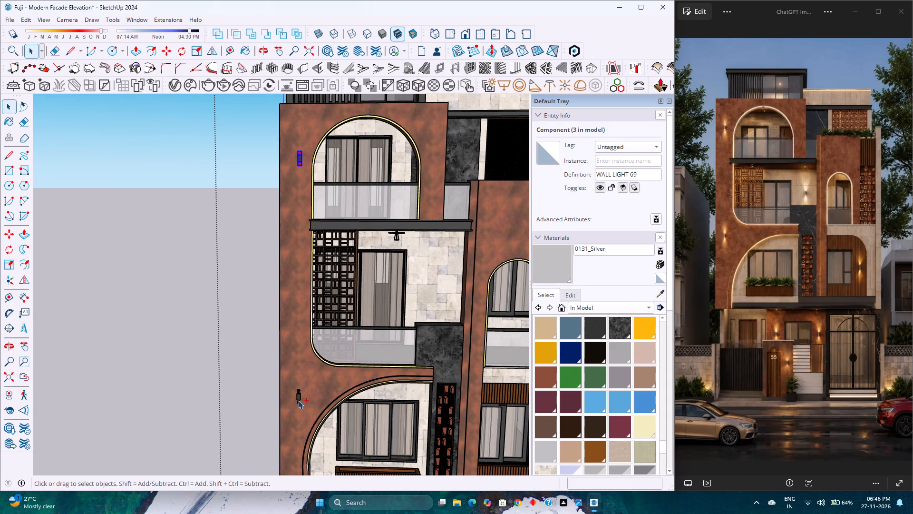
left_click(298, 398, "ctrl")
scroll(301, 408, "up", 3)
key("m")
scroll(310, 410, "up", 7)
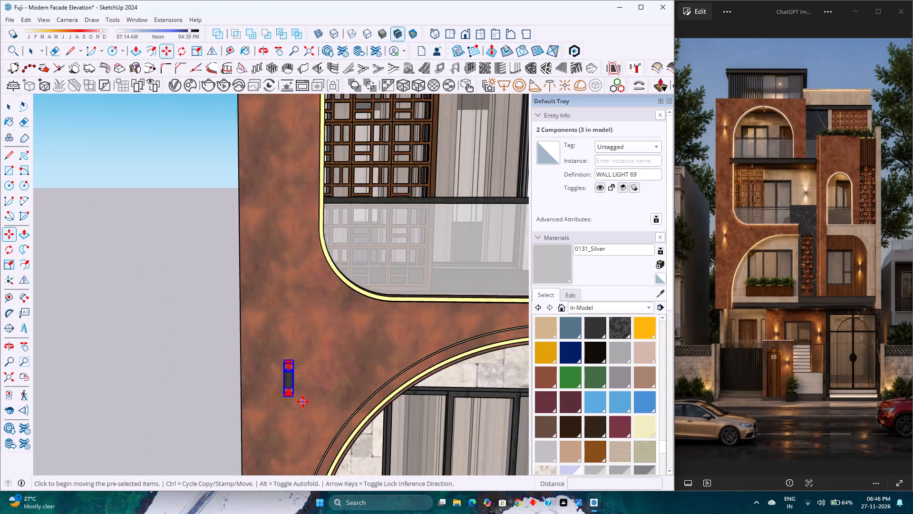
middle_click_drag(292, 398, 230, 418)
middle_click(229, 418)
scroll(290, 394, "up", 7)
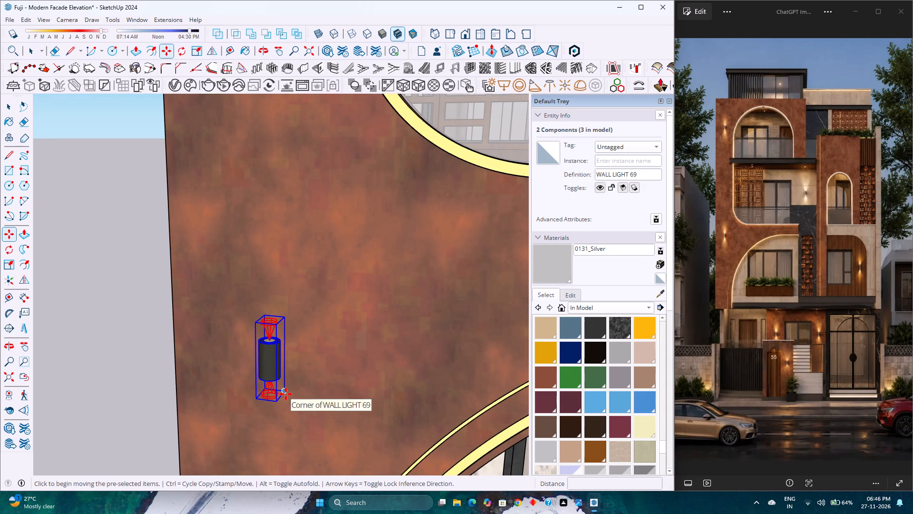
left_click(286, 394)
scroll(264, 388, "down", 4)
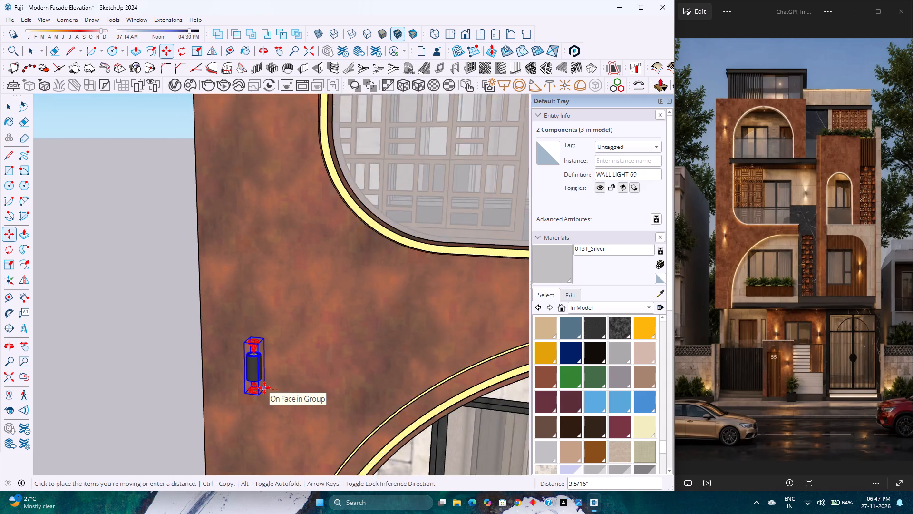
scroll(264, 388, "down", 19)
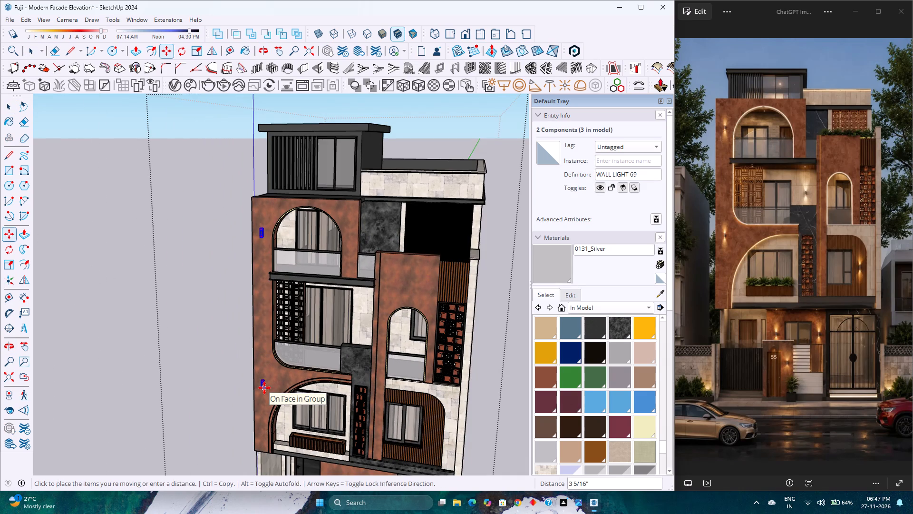
left_click(264, 388)
middle_click_drag(291, 361, 335, 336)
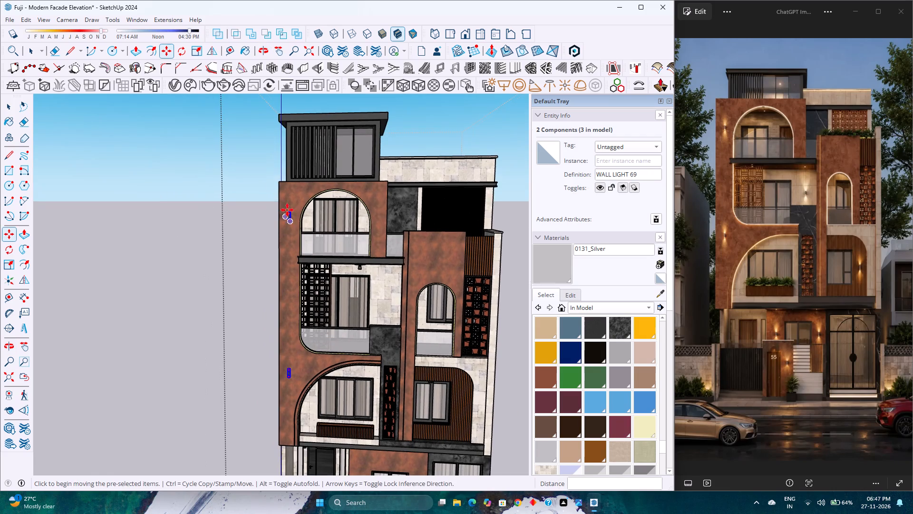
Copy the top-floor terracotta wall's light about 15' 9" away, onto the cream stone wall beside the second-floor sliding window.
scroll(287, 210, "up", 20)
scroll(295, 208, "up", 2)
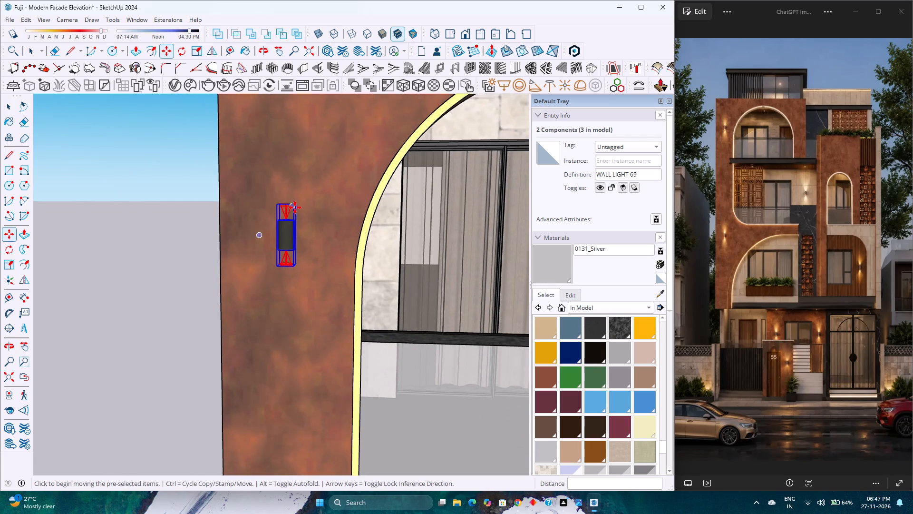
middle_click_drag(295, 208, 294, 253)
scroll(265, 251, "down", 2)
scroll(209, 287, "down", 5)
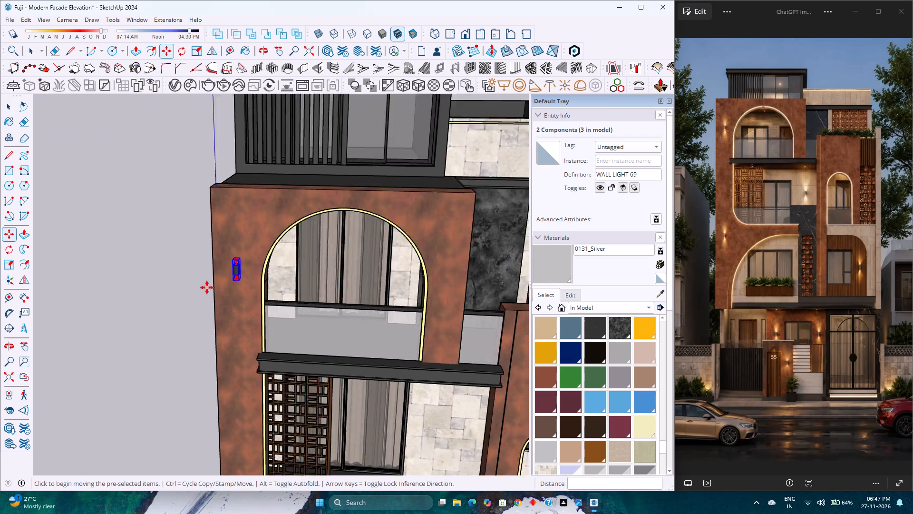
scroll(207, 287, "down", 5)
scroll(271, 267, "down", 1)
key("space")
scroll(225, 280, "up", 6)
left_click(228, 275)
scroll(228, 275, "up", 3)
scroll(228, 275, "down", 8)
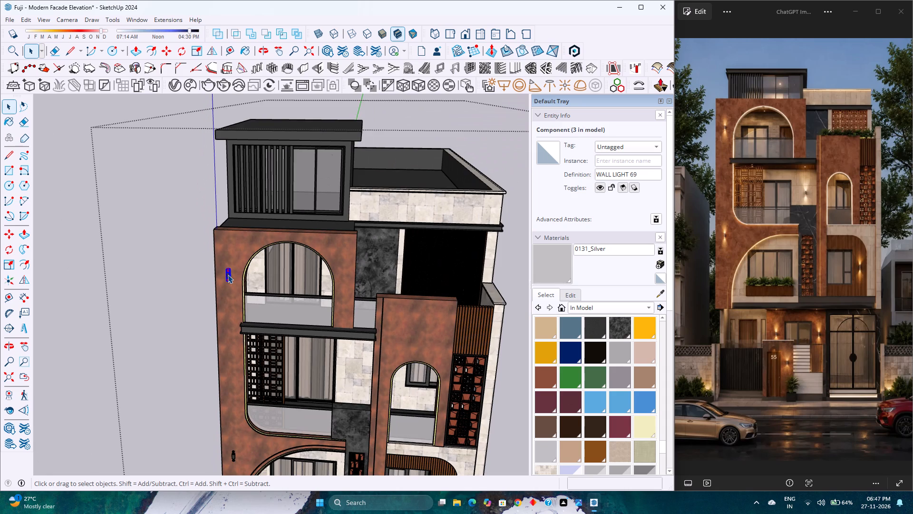
key("m")
scroll(238, 264, "up", 3)
middle_click_drag(239, 290, 223, 267)
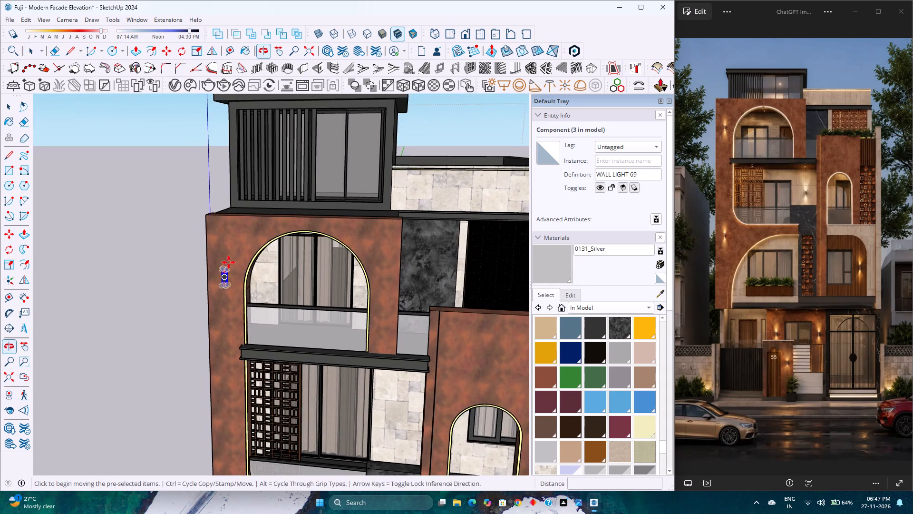
scroll(229, 262, "up", 10)
left_click(221, 274)
scroll(221, 274, "down", 1)
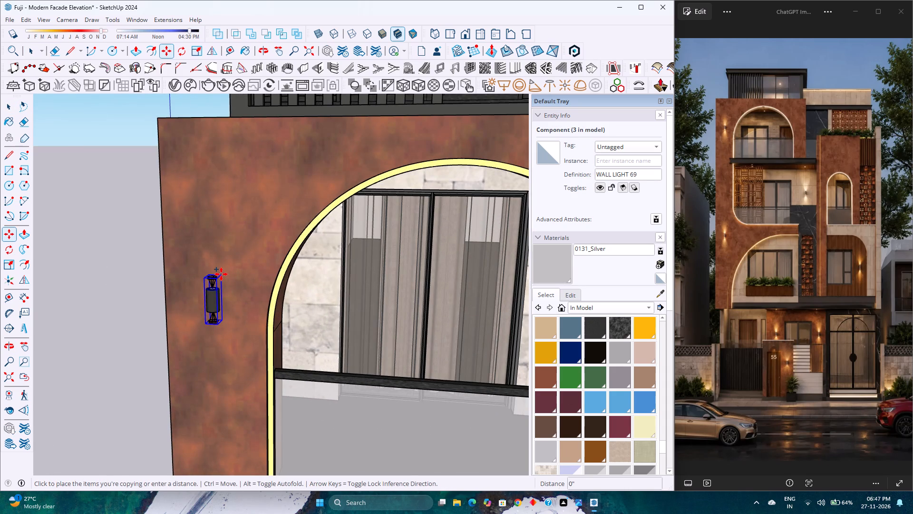
scroll(221, 274, "down", 18)
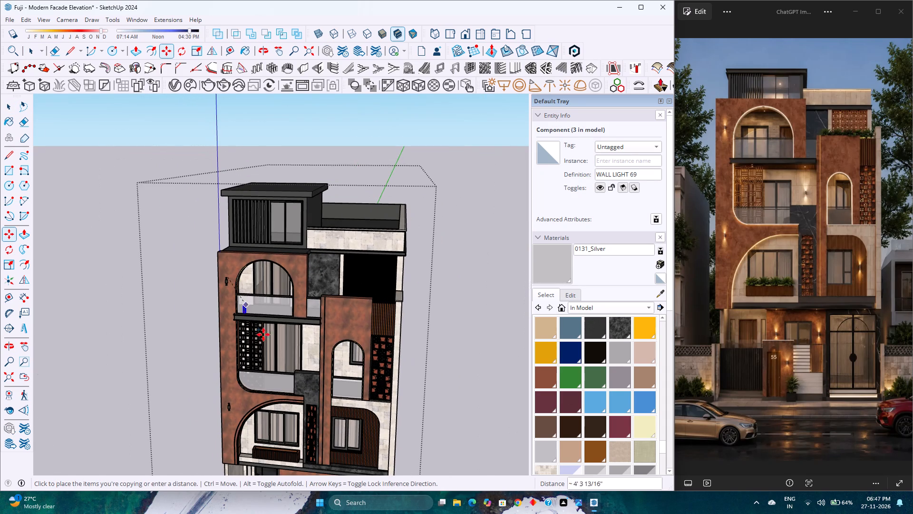
scroll(302, 360, "up", 4)
middle_click(304, 361)
middle_click_drag(307, 361, 351, 353)
middle_click(351, 353)
middle_click_drag(350, 351, 307, 347, "shift")
scroll(344, 315, "up", 6)
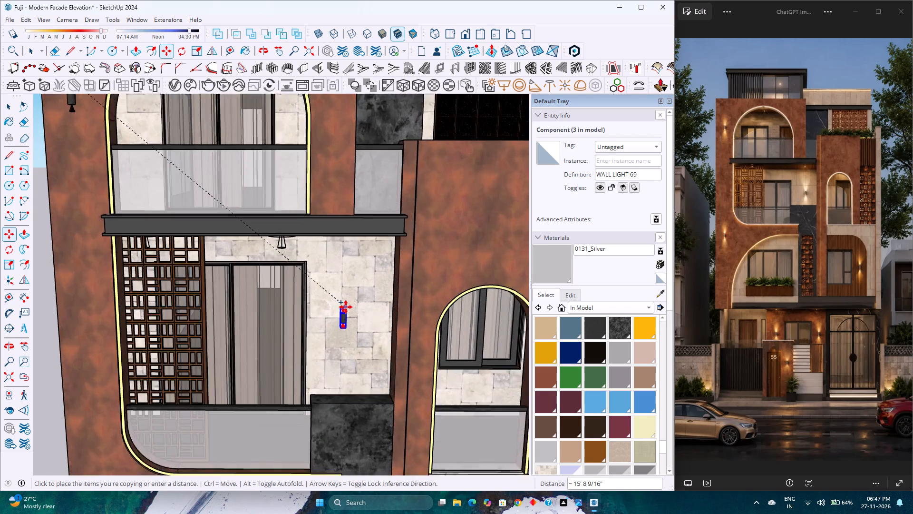
scroll(346, 307, "up", 3)
middle_click_drag(346, 307, 340, 277)
scroll(340, 277, "up", 1)
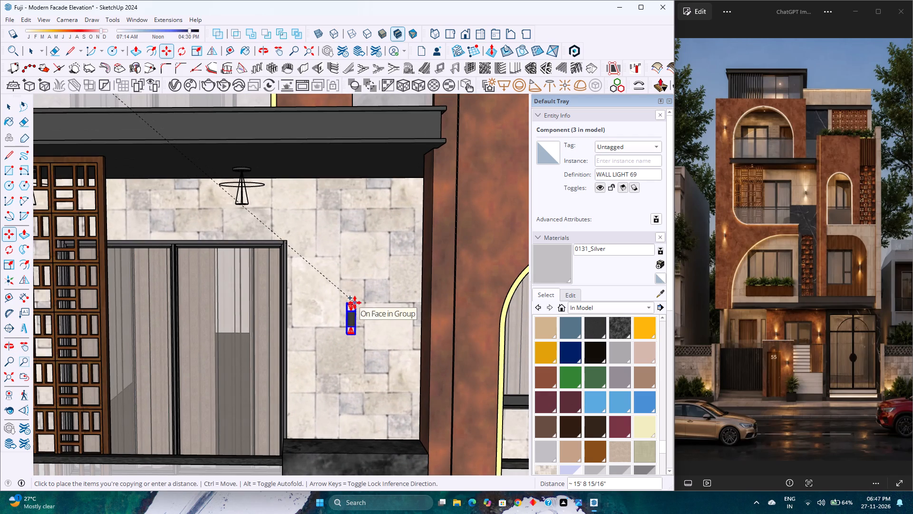
left_click(355, 303)
Copy the second-floor stone wall's light about 14' 9" away, onto the first-floor wood-slatted panel beside its window.
scroll(325, 296, "down", 17)
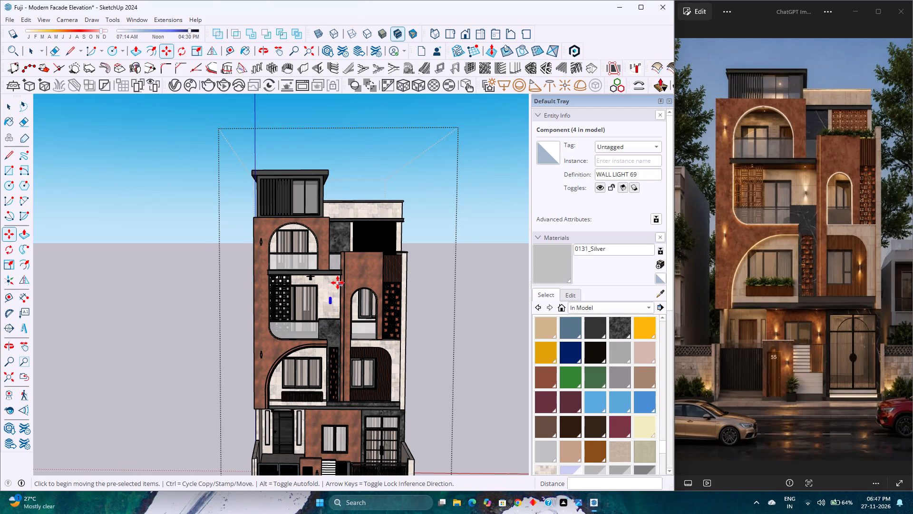
scroll(337, 283, "up", 16)
middle_click_drag(334, 303, 331, 338)
middle_click(331, 338)
scroll(330, 297, "up", 10)
left_click(312, 286)
scroll(312, 286, "down", 4)
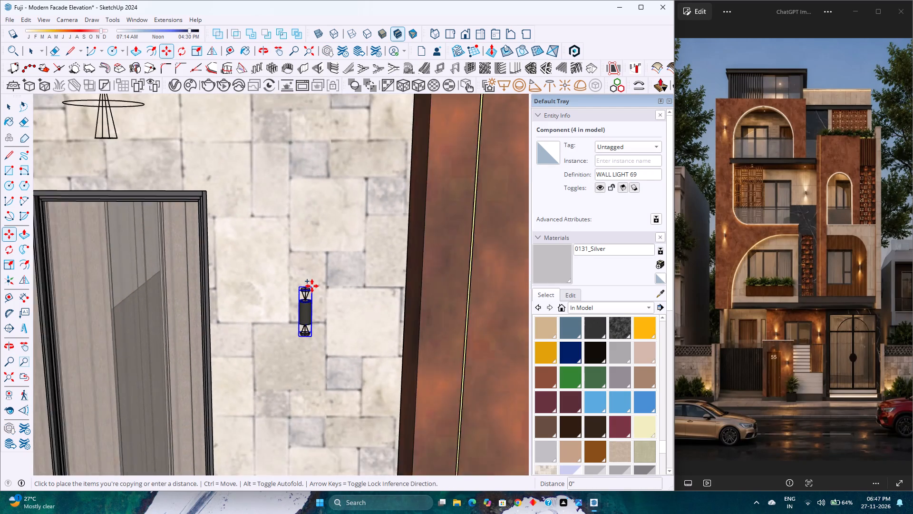
scroll(312, 286, "down", 13)
scroll(312, 286, "up", 1)
scroll(312, 286, "down", 4)
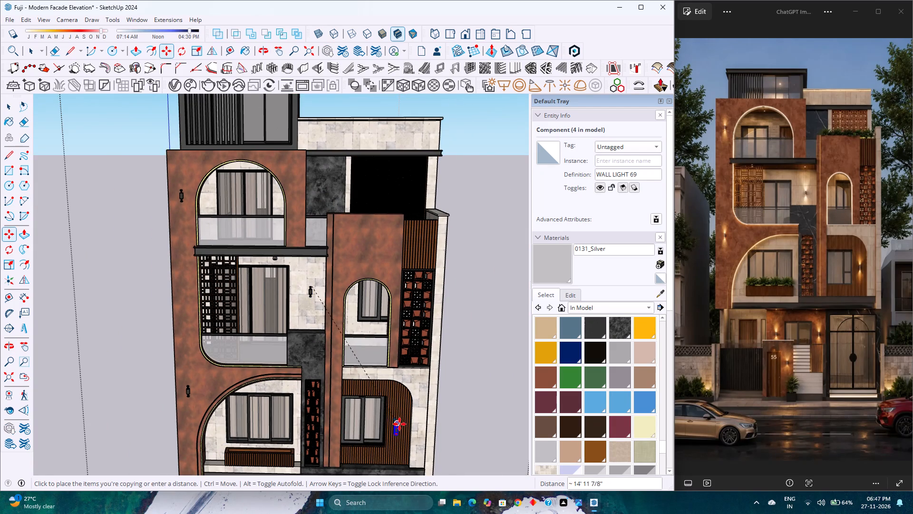
scroll(399, 424, "up", 4)
left_click(403, 416)
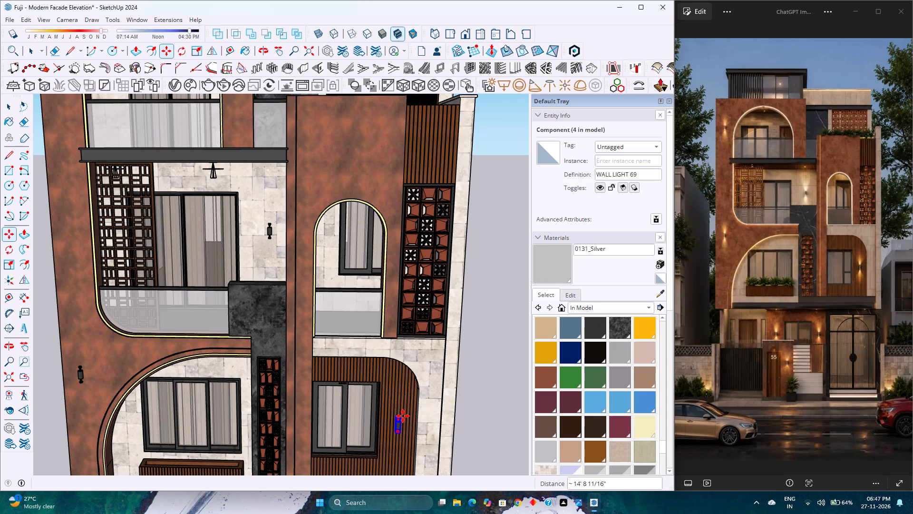
Copy the slatted panel's wall light about 10' 6" away, onto the ground-floor terracotta wall between the window and the glazed double door.
scroll(407, 416, "up", 1)
scroll(407, 416, "down", 1)
scroll(407, 416, "up", 4)
middle_click_drag(407, 416, 338, 439)
middle_click(338, 439)
scroll(339, 436, "up", 1)
middle_click_drag(339, 436, 331, 396, "shift")
middle_click(331, 396, "shift")
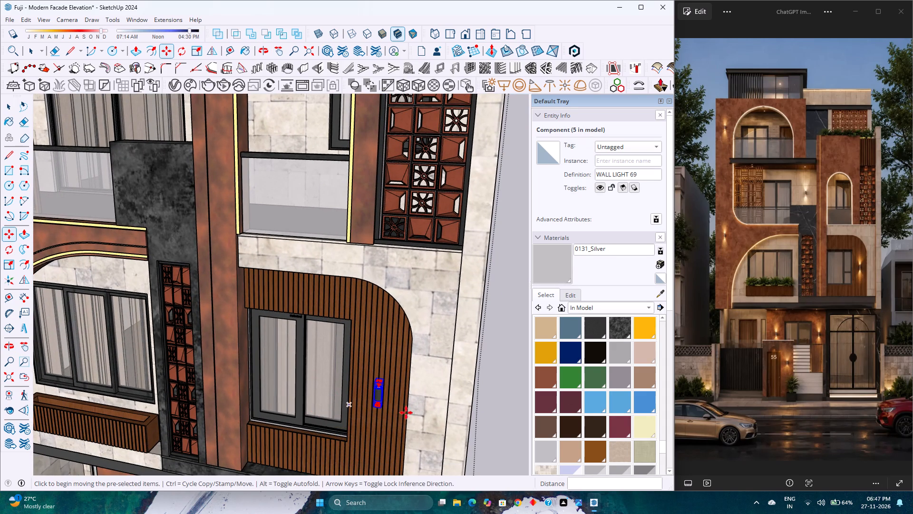
scroll(415, 412, "up", 2)
scroll(400, 375, "up", 12)
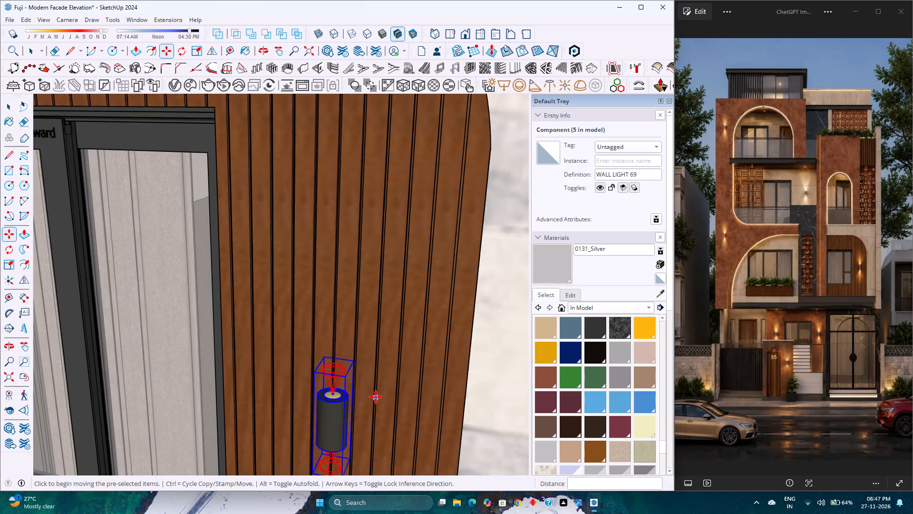
scroll(376, 397, "up", 1)
middle_click_drag(365, 388, 365, 462)
scroll(337, 401, "up", 3)
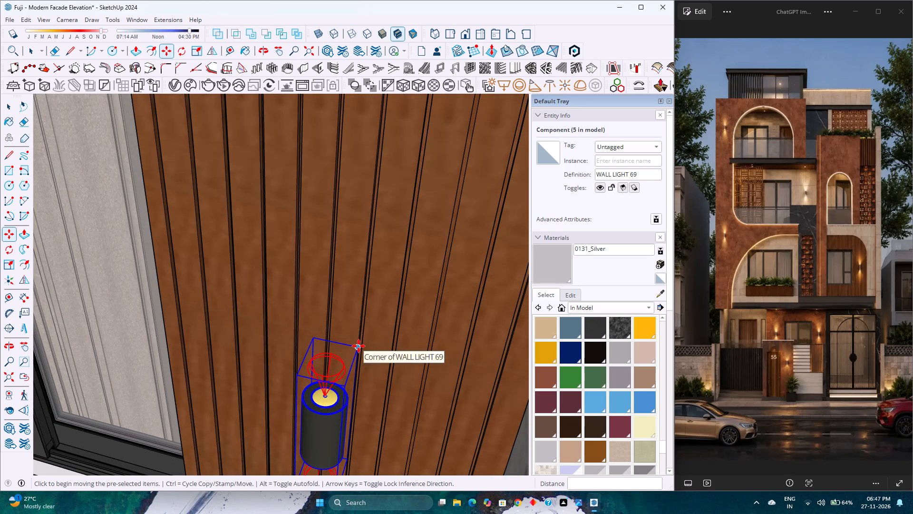
left_click(359, 346)
scroll(359, 346, "down", 18)
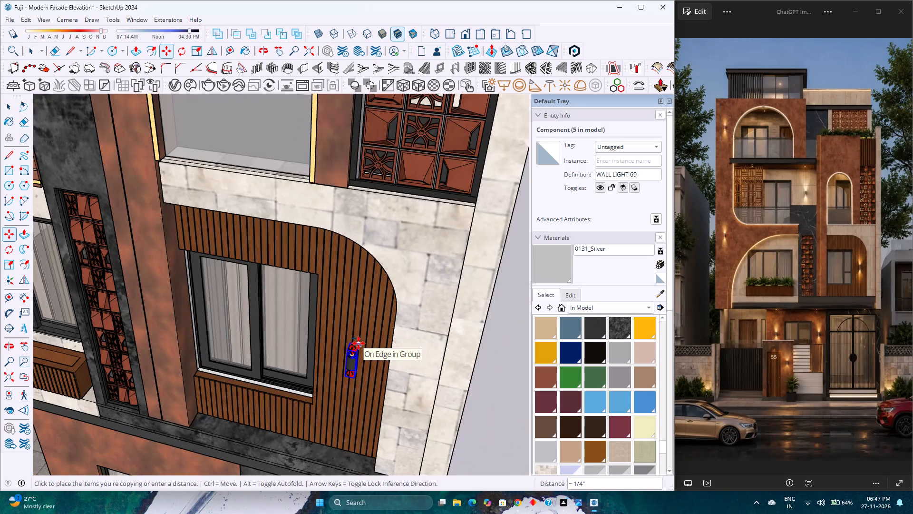
scroll(359, 343, "down", 10)
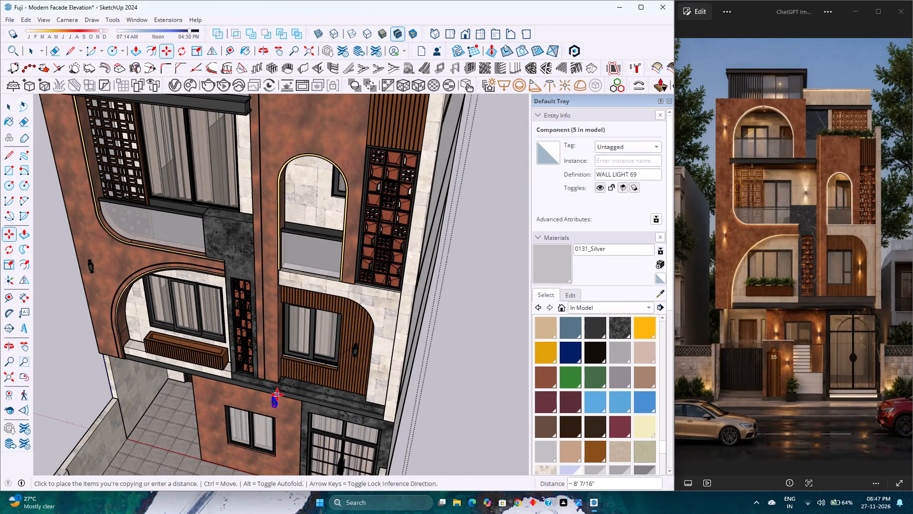
middle_click_drag(277, 395, 298, 349)
scroll(326, 336, "up", 5)
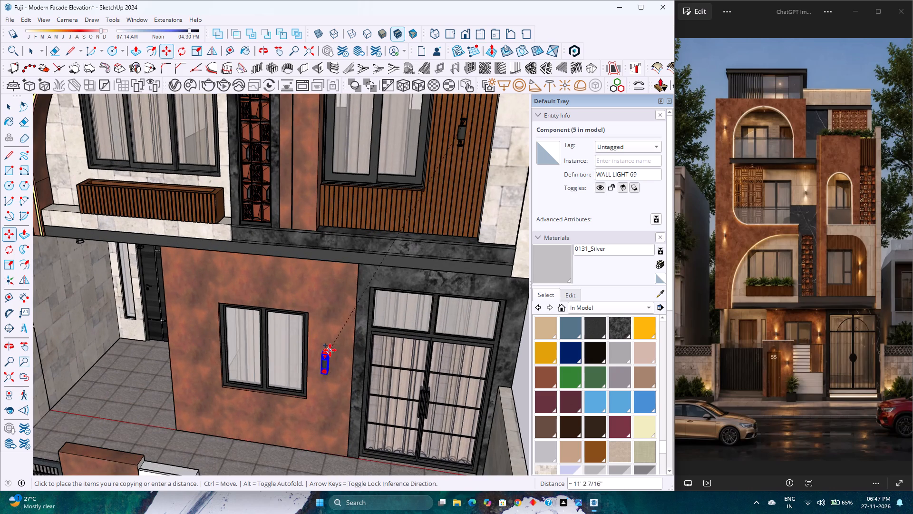
left_click(330, 336)
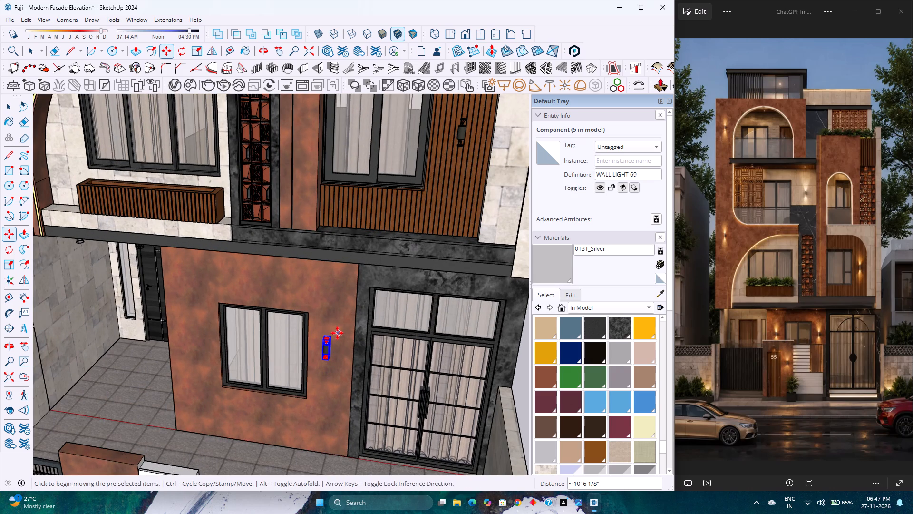
Copy the ground-floor wall light 6' 1 3/4" across the window, onto the terracotta wall on the entrance-door side.
left_click(332, 335)
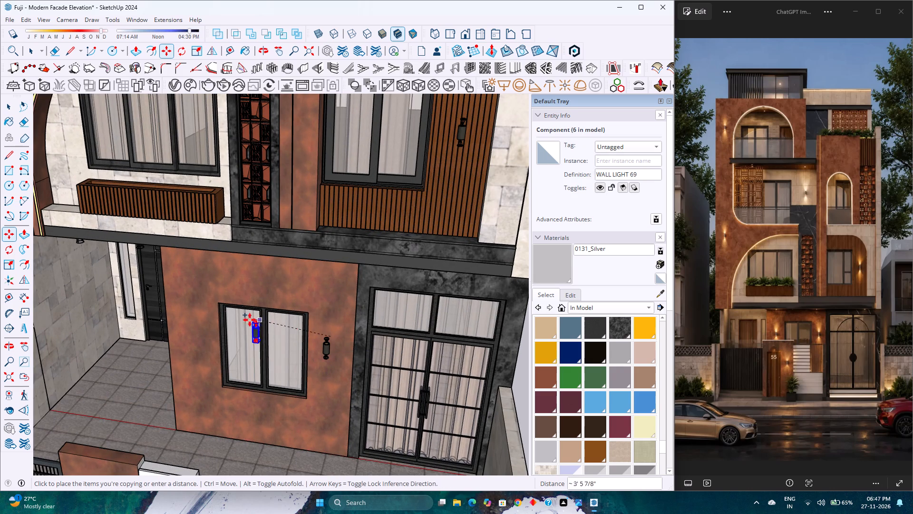
scroll(203, 318, "up", 3)
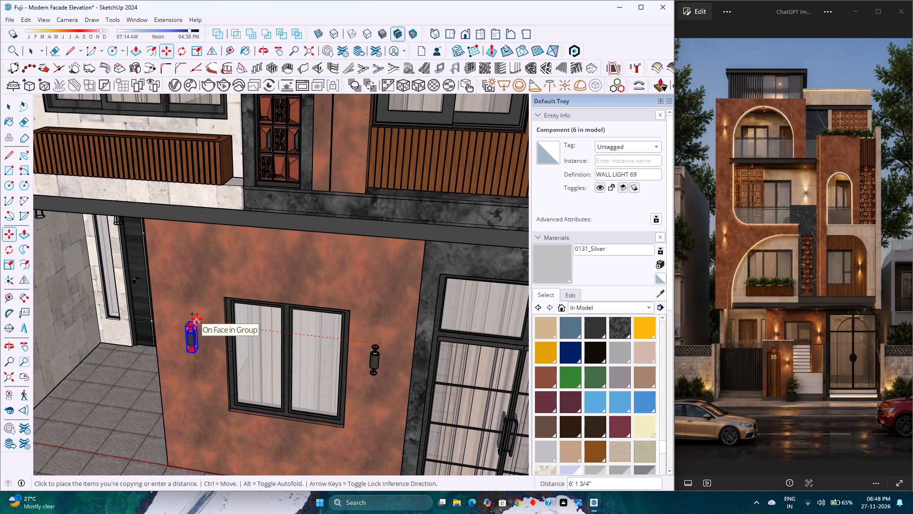
left_click(197, 319)
middle_click_drag(212, 340, 263, 291)
middle_click(263, 291)
scroll(263, 291, "down", 4)
key("space")
scroll(264, 292, "down", 3)
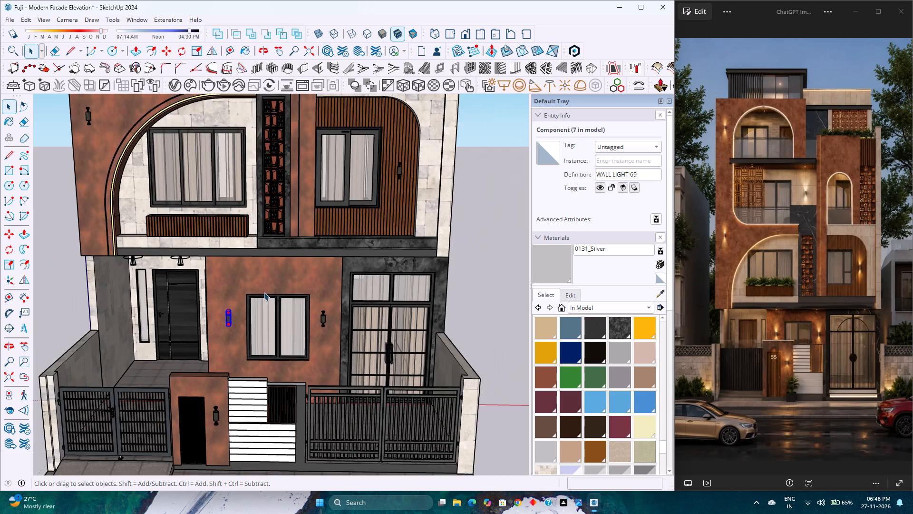
Switch to the standard front view of the facade and save the model.
scroll(265, 296, "down", 6)
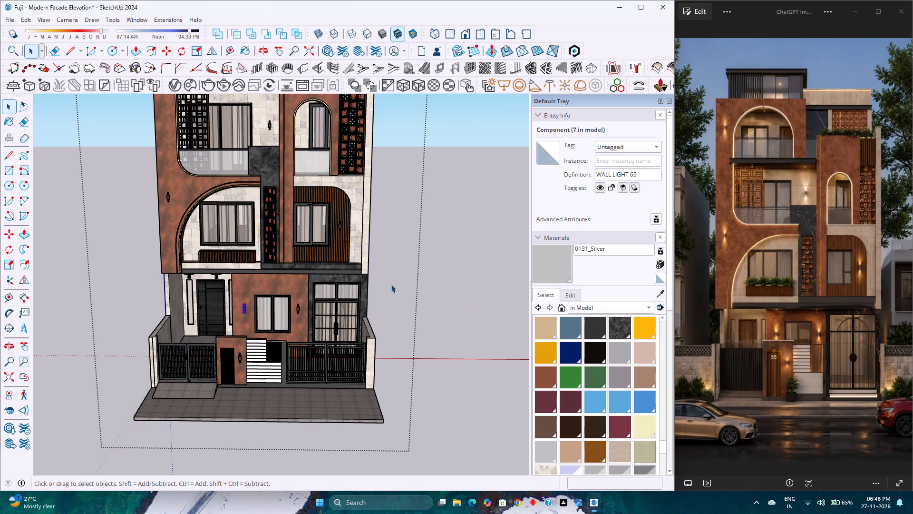
left_click(463, 40)
scroll(265, 280, "down", 5)
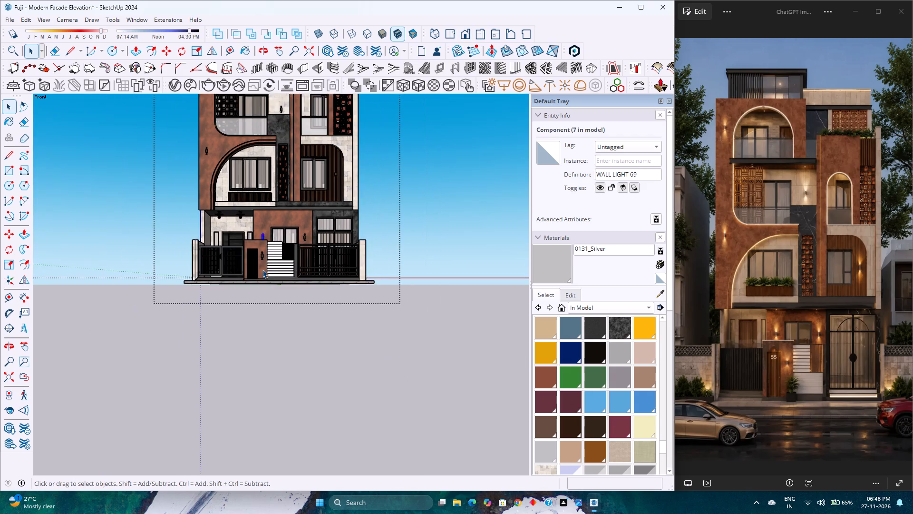
scroll(262, 269, "down", 1)
middle_click_drag(283, 237, 276, 299, "shift")
scroll(272, 279, "up", 4)
key("ctrl+s")
Fit the whole building in the front view and run a V-Ray render of it.
scroll(272, 277, "down", 4, "ctrl")
scroll(272, 276, "down", 3)
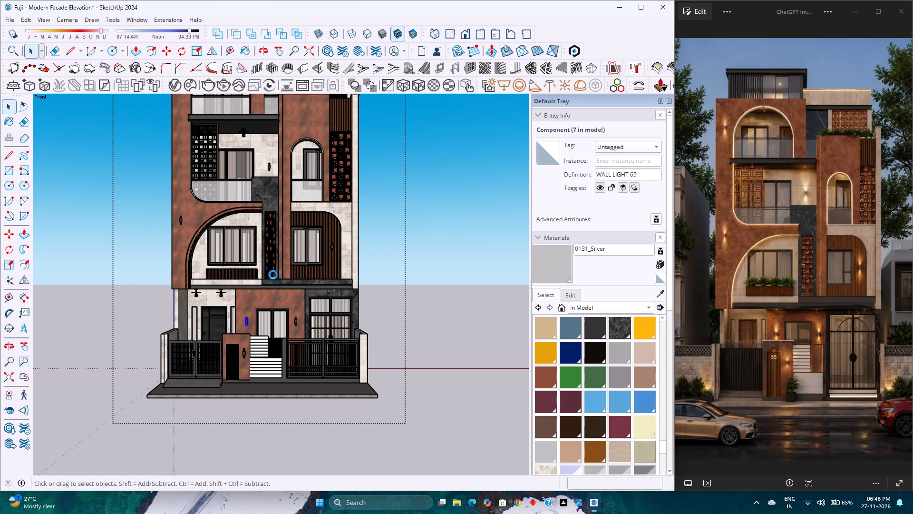
scroll(273, 274, "down", 6)
scroll(273, 273, "up", 3)
scroll(273, 273, "down", 4)
scroll(273, 273, "up", 3)
scroll(275, 267, "down", 4)
scroll(278, 267, "up", 2)
scroll(278, 267, "down", 3)
scroll(278, 267, "up", 1)
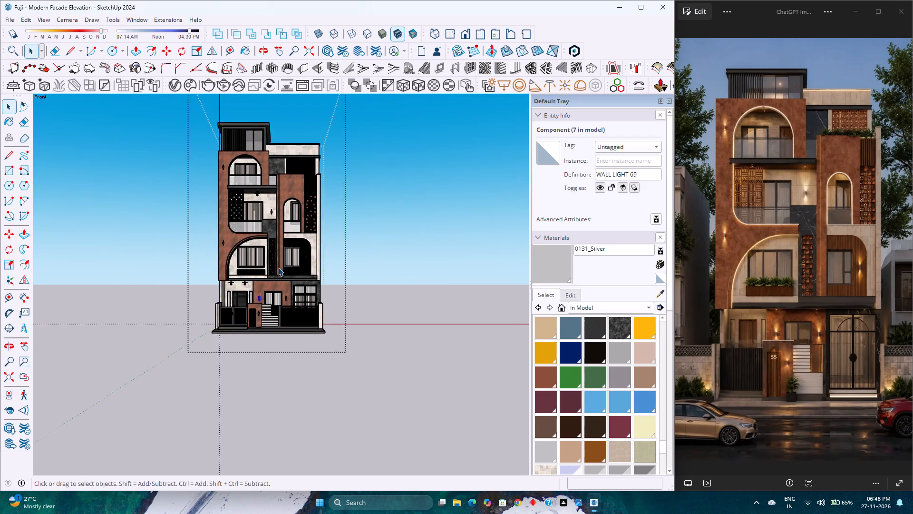
scroll(278, 267, "up", 2)
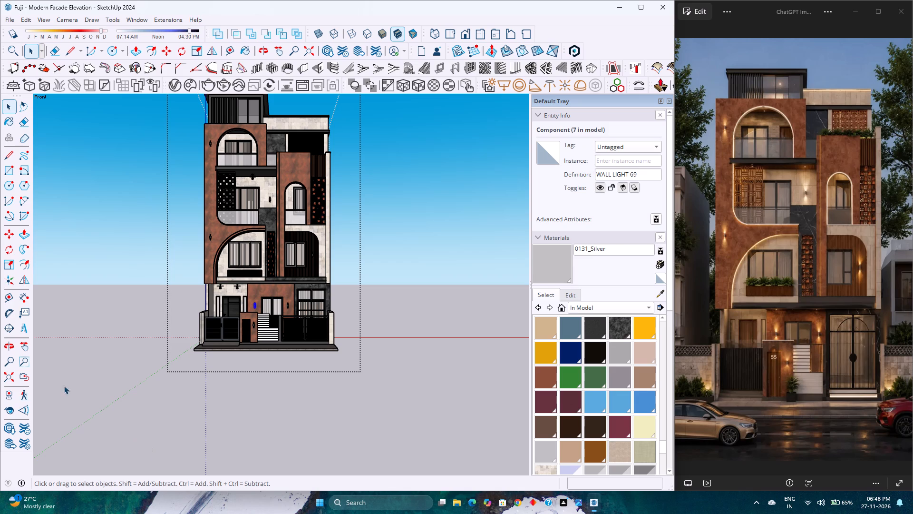
left_click(6, 379)
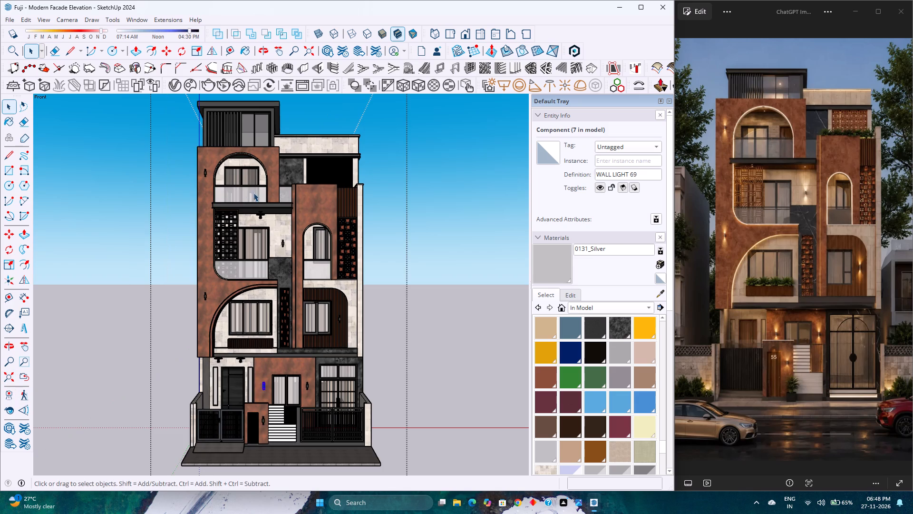
left_click(223, 89)
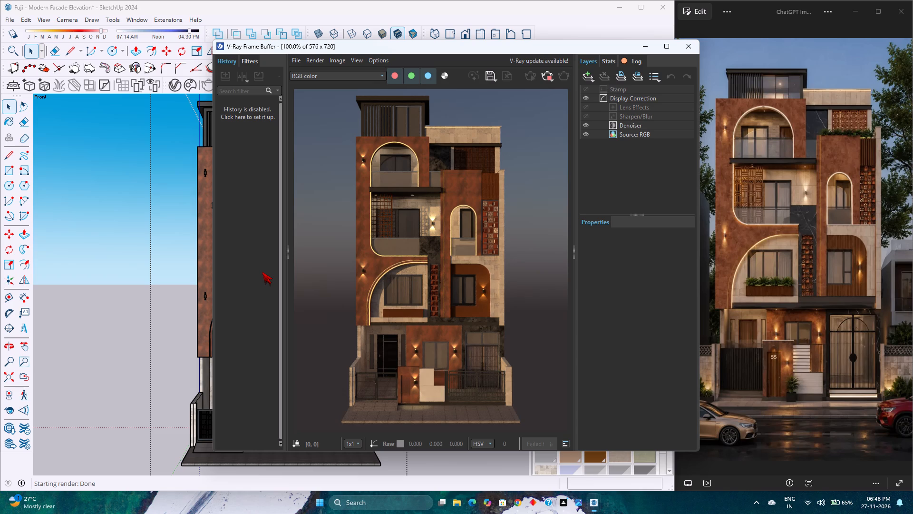
Examine the wall lights in the rendered facade against the reference image, and minimize the V-Ray Frame Buffer.
scroll(402, 221, "down", 4)
scroll(402, 221, "up", 2)
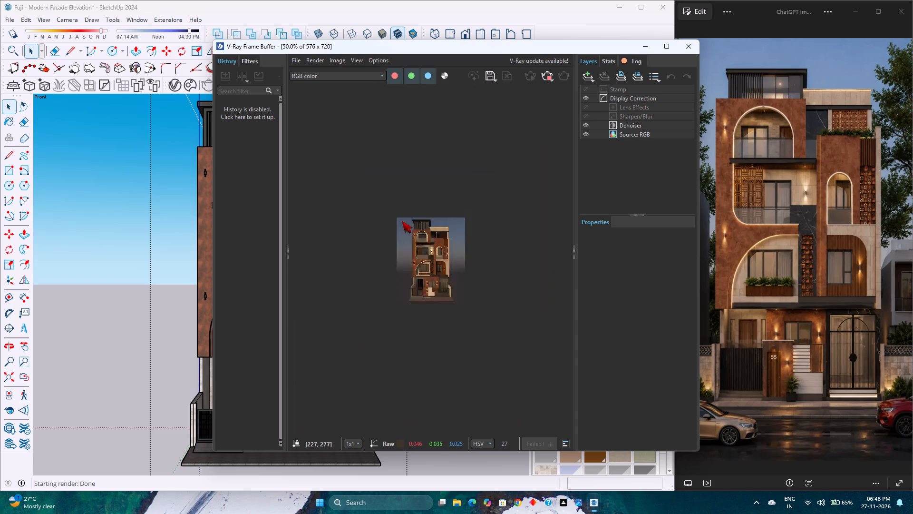
scroll(402, 221, "up", 2)
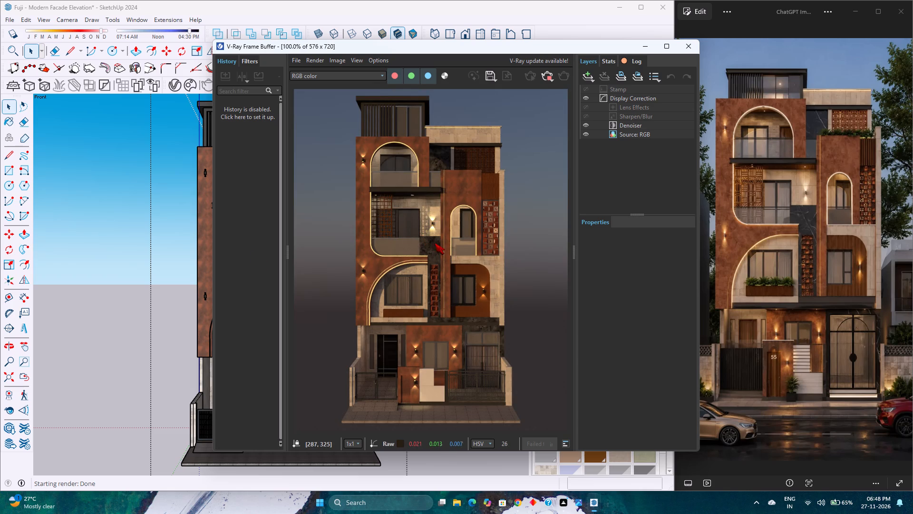
scroll(435, 242, "down", 2)
scroll(435, 242, "up", 2)
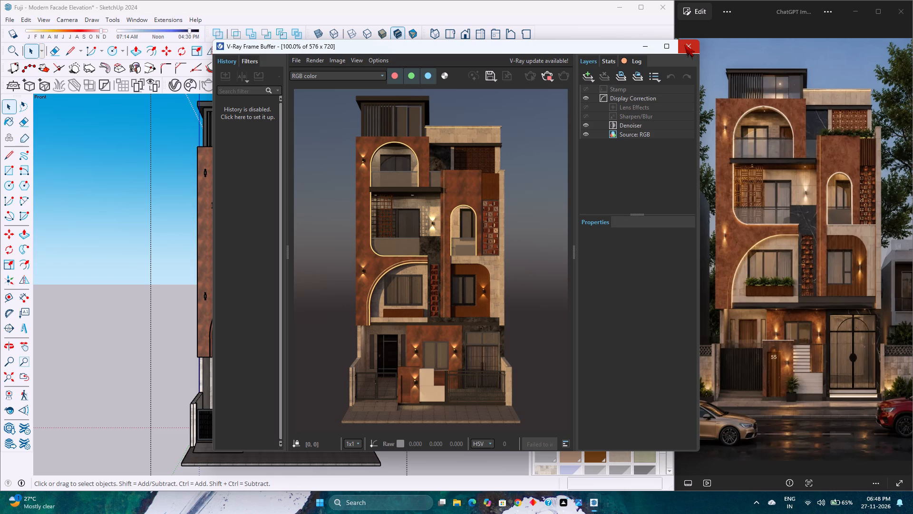
left_click(650, 46)
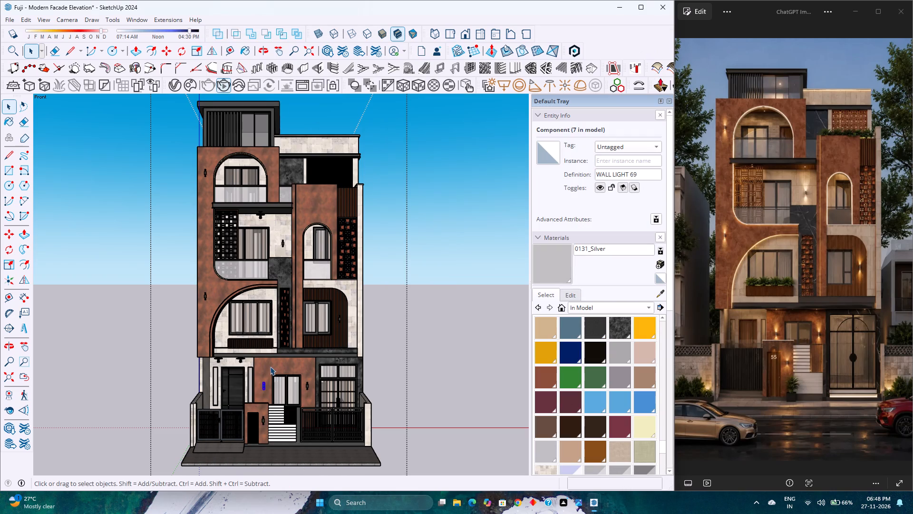
Clear the selection of the ground-floor wall light.
scroll(266, 308, "down", 2)
scroll(269, 307, "up", 3)
scroll(269, 307, "down", 2)
scroll(269, 307, "up", 1)
scroll(269, 307, "down", 2)
left_click(444, 278)
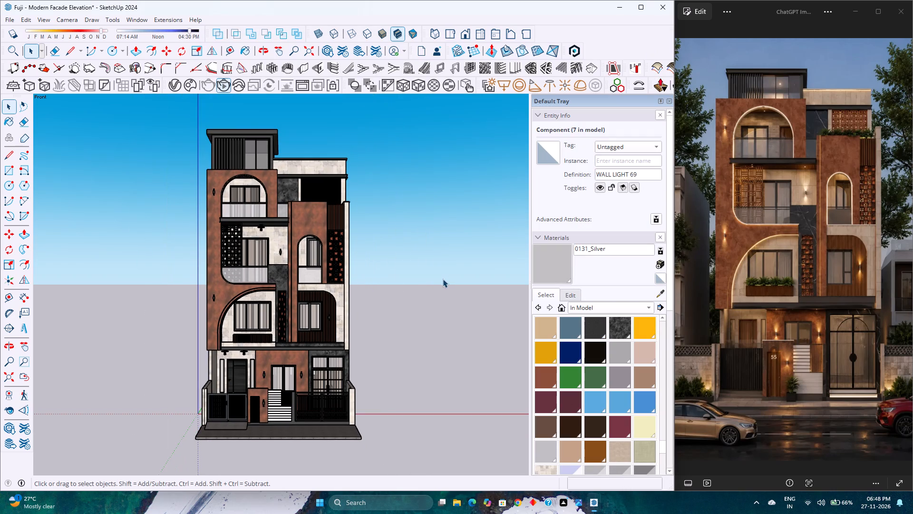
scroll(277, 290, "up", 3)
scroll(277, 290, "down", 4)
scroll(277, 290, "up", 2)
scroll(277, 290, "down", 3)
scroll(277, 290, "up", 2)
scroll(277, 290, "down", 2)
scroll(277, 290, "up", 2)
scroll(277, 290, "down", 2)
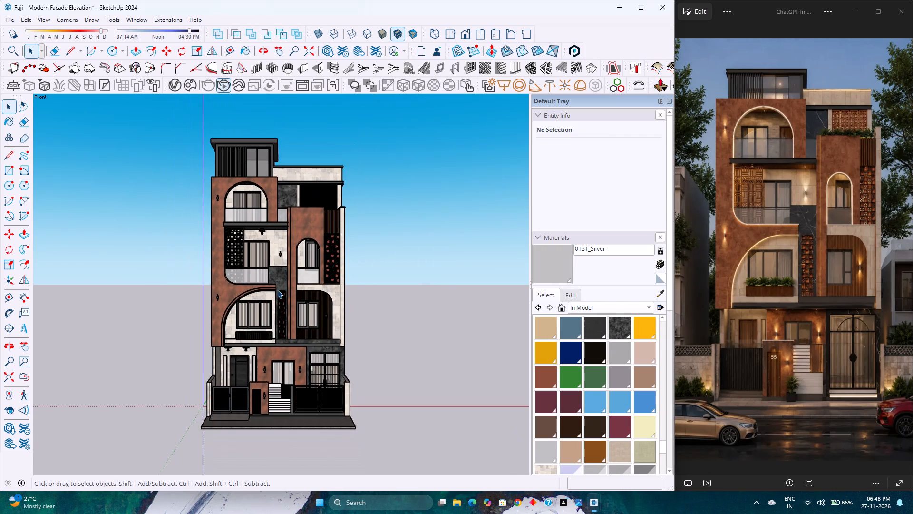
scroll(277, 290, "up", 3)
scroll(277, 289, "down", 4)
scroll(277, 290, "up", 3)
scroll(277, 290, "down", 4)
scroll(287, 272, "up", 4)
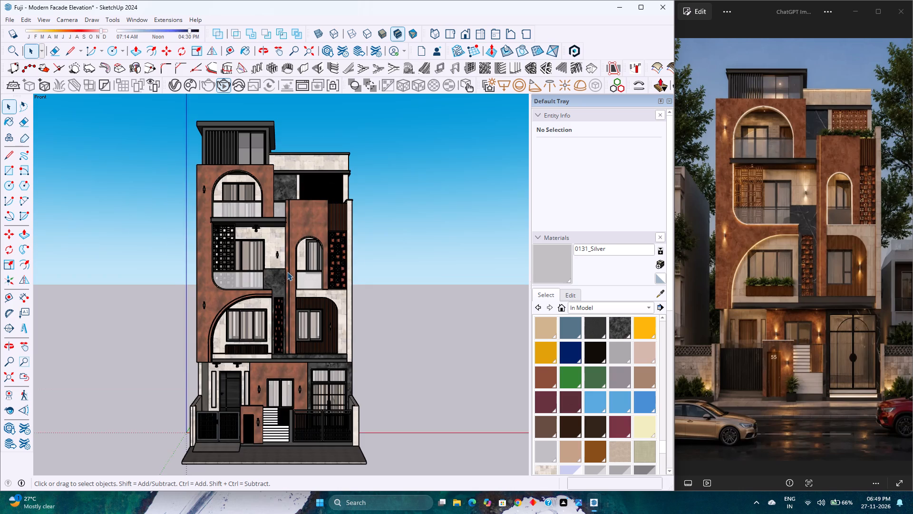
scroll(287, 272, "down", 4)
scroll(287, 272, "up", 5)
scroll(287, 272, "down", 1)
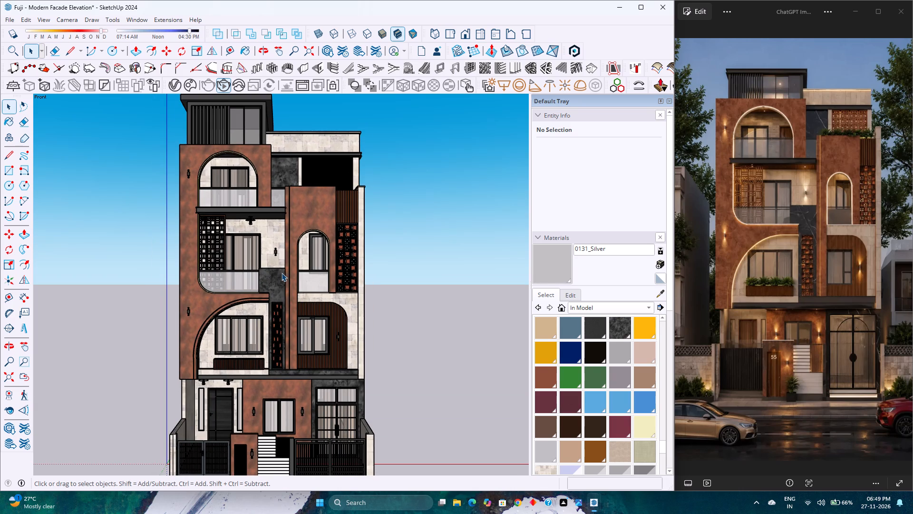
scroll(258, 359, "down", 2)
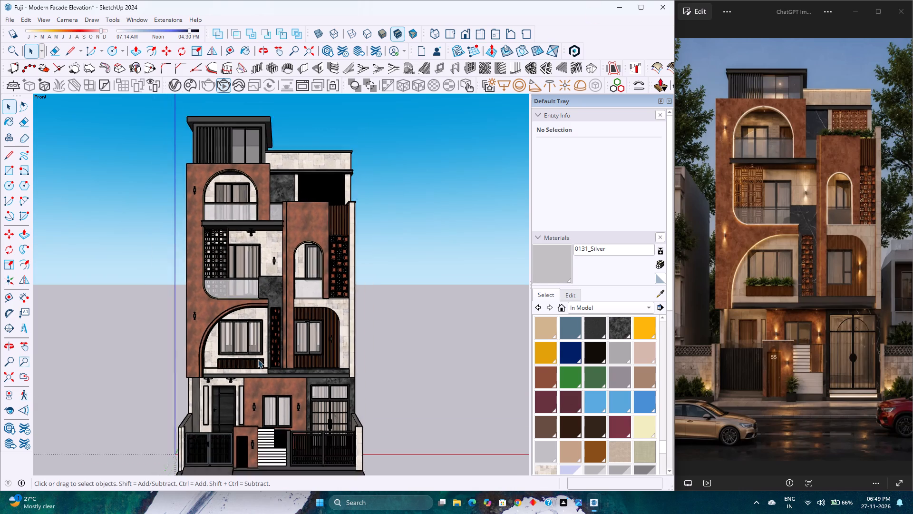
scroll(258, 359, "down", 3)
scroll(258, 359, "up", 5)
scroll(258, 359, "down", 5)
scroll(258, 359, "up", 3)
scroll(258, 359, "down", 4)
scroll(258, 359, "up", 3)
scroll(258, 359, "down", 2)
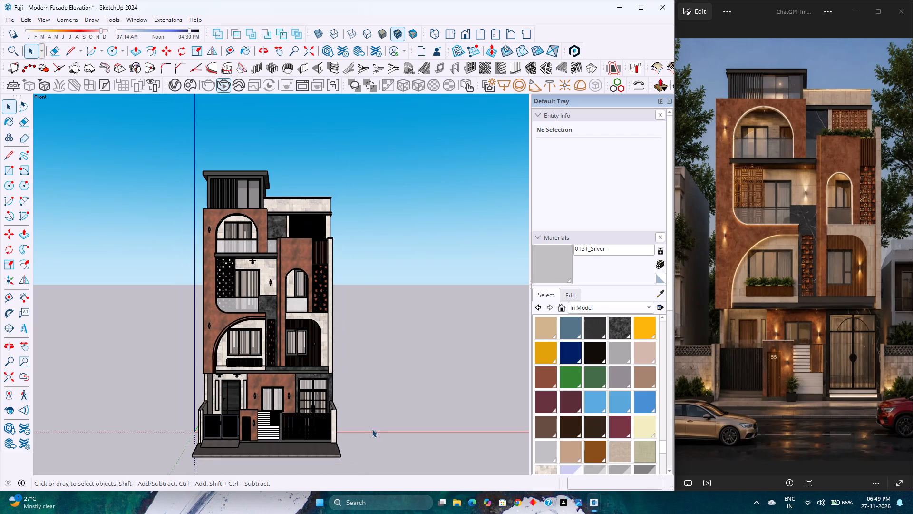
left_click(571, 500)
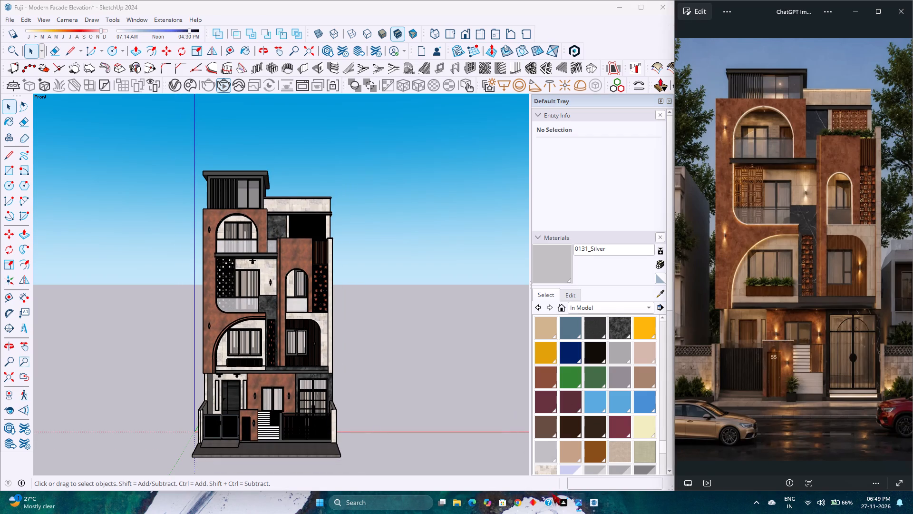
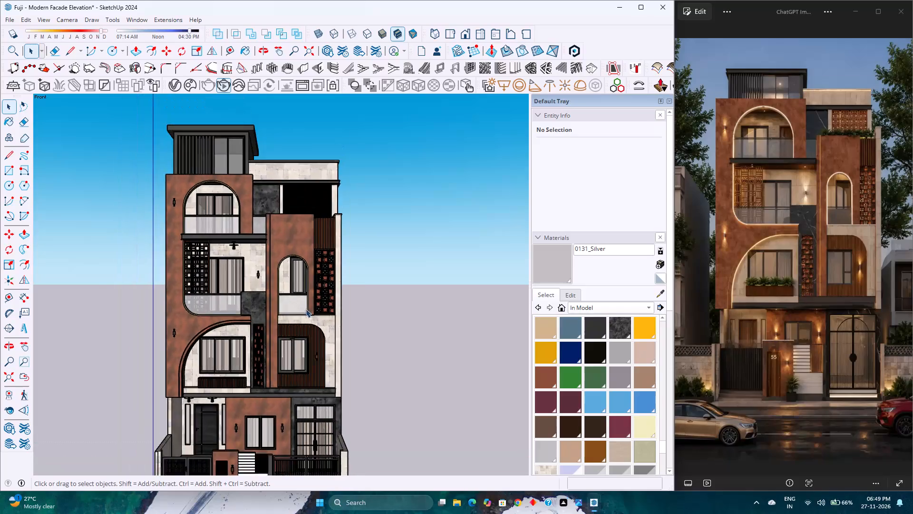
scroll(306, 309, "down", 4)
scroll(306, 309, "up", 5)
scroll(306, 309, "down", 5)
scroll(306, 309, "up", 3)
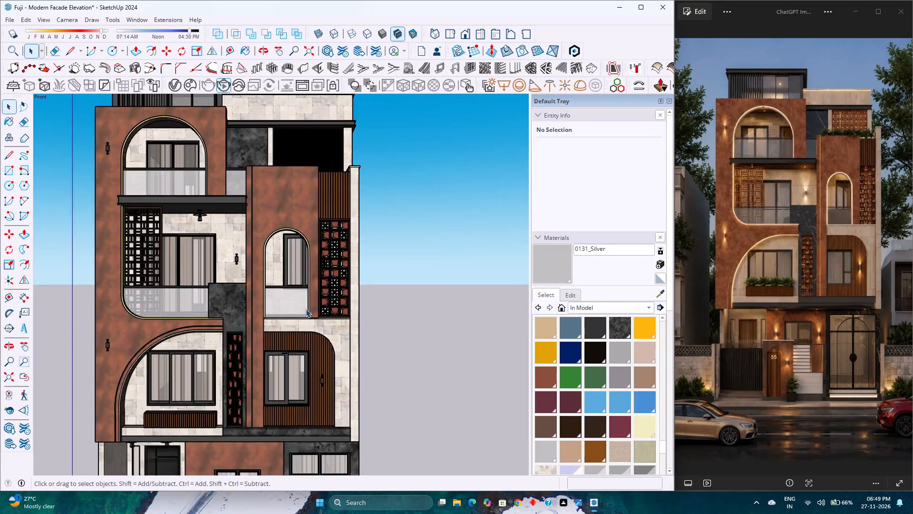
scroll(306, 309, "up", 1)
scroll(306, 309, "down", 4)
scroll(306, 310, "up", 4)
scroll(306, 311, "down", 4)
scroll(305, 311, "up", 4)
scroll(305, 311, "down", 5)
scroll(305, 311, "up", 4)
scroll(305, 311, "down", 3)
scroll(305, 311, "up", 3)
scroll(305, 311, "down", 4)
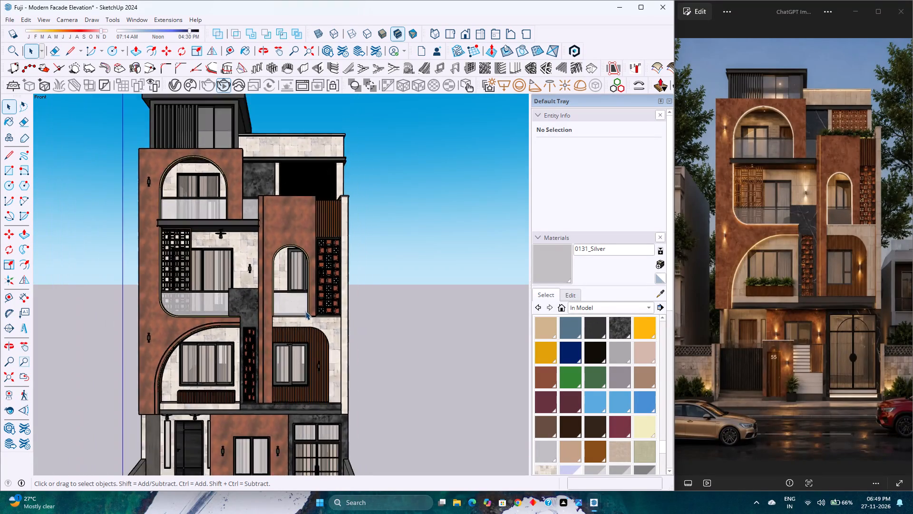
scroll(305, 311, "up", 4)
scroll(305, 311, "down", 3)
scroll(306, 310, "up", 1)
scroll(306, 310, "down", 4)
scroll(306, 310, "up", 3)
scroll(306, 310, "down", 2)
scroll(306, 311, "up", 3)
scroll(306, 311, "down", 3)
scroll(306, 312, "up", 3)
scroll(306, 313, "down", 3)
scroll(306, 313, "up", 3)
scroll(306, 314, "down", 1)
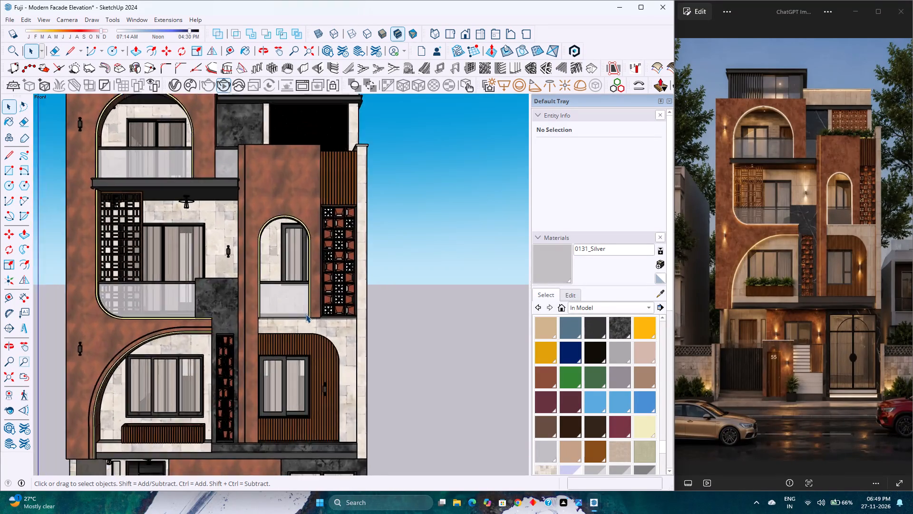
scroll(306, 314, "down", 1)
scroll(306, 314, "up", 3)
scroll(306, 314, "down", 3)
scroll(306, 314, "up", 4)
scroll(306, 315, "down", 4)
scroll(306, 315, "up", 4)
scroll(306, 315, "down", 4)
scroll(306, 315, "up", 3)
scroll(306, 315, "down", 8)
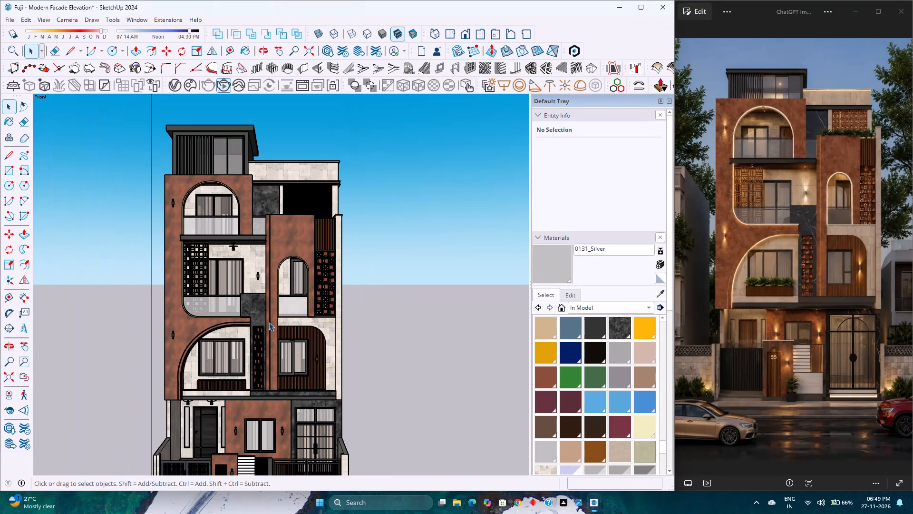
Examine the whole facade from a slightly angled view, and return to the standard front view with the model fitted.
left_click(7, 378)
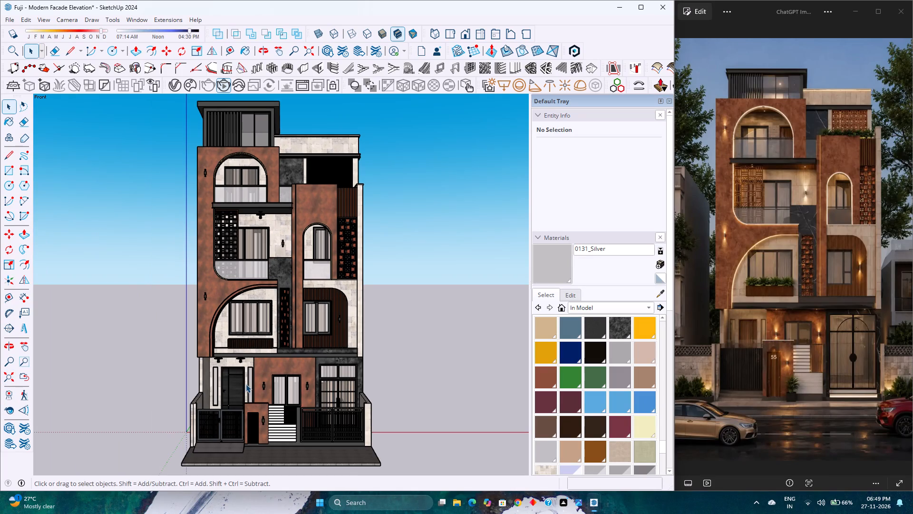
scroll(246, 384, "up", 3)
scroll(246, 384, "down", 3)
middle_click_drag(306, 350, 261, 349)
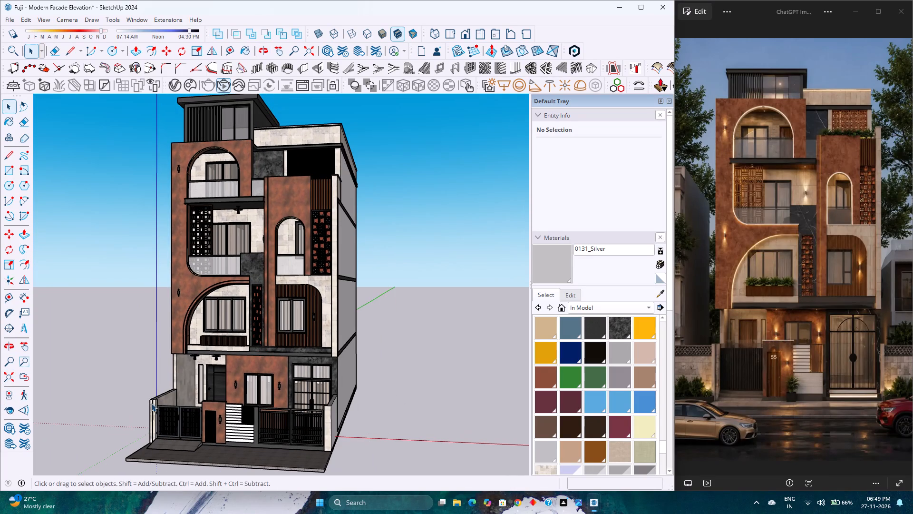
left_click(9, 381)
scroll(292, 350, "down", 3)
scroll(292, 350, "up", 2)
scroll(292, 350, "down", 2)
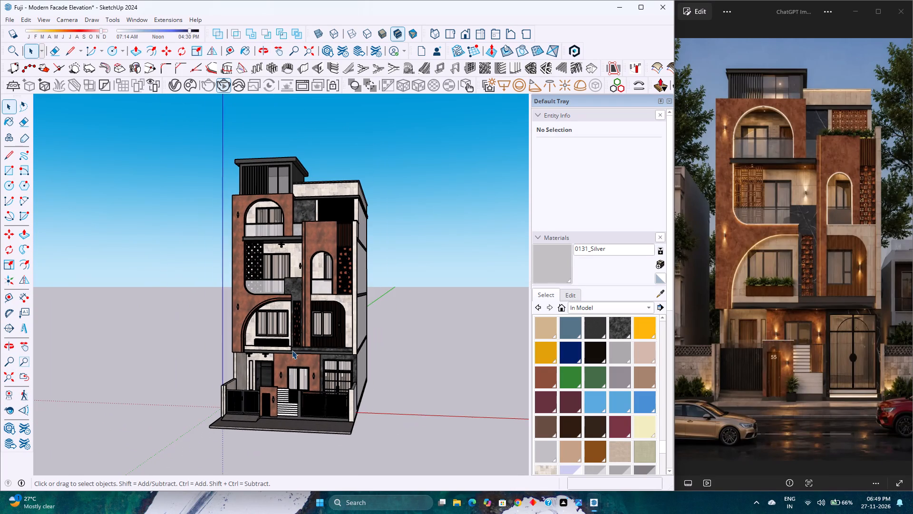
left_click(465, 33)
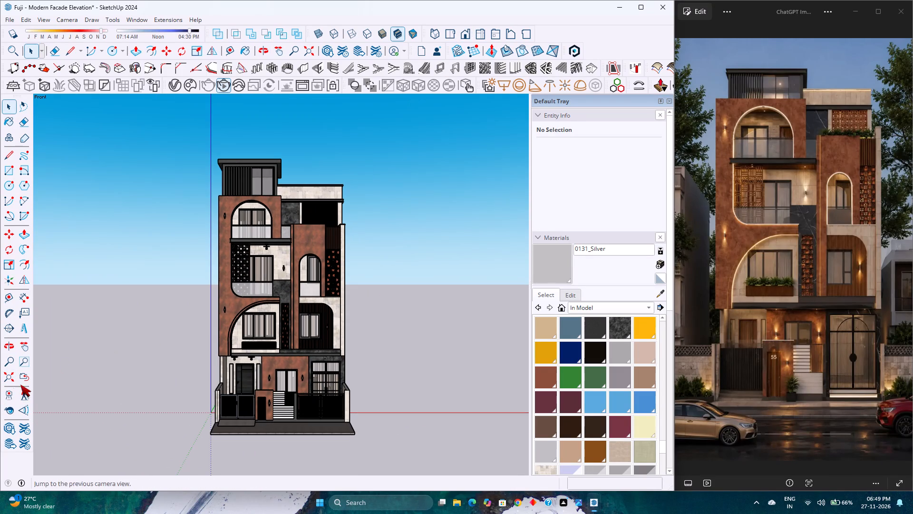
left_click(5, 380)
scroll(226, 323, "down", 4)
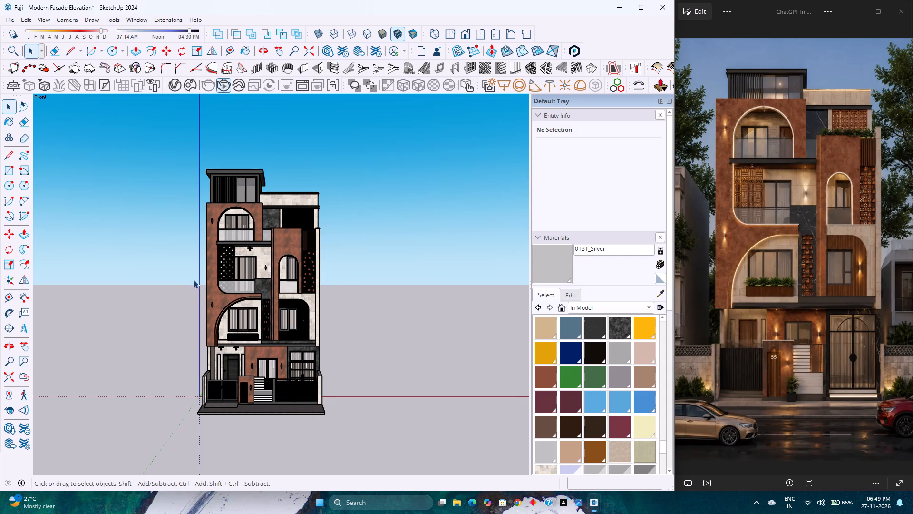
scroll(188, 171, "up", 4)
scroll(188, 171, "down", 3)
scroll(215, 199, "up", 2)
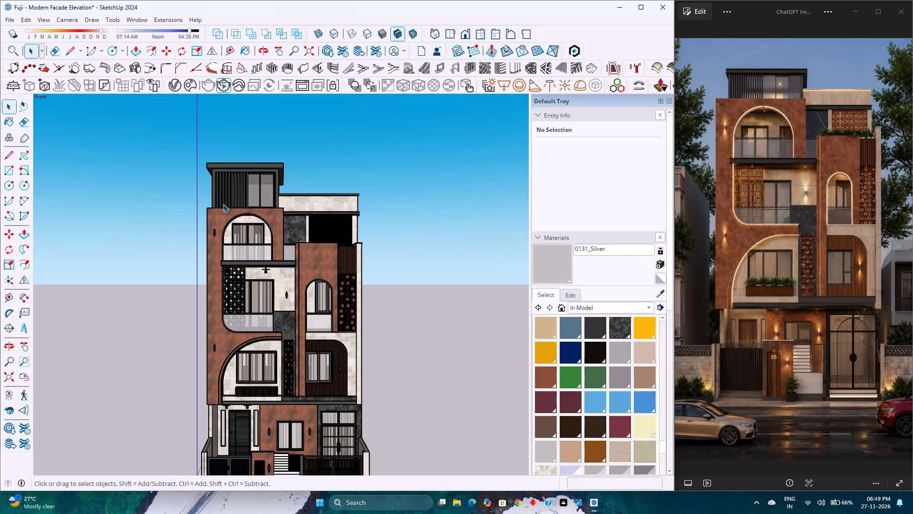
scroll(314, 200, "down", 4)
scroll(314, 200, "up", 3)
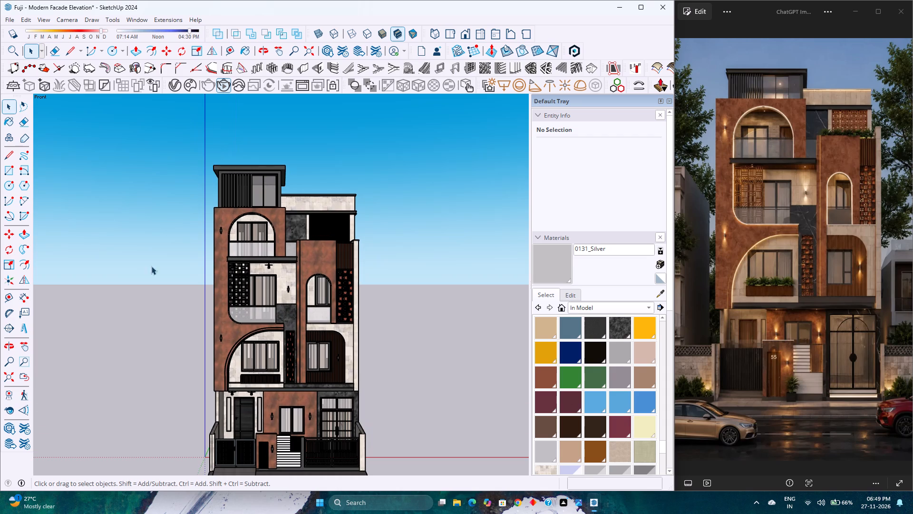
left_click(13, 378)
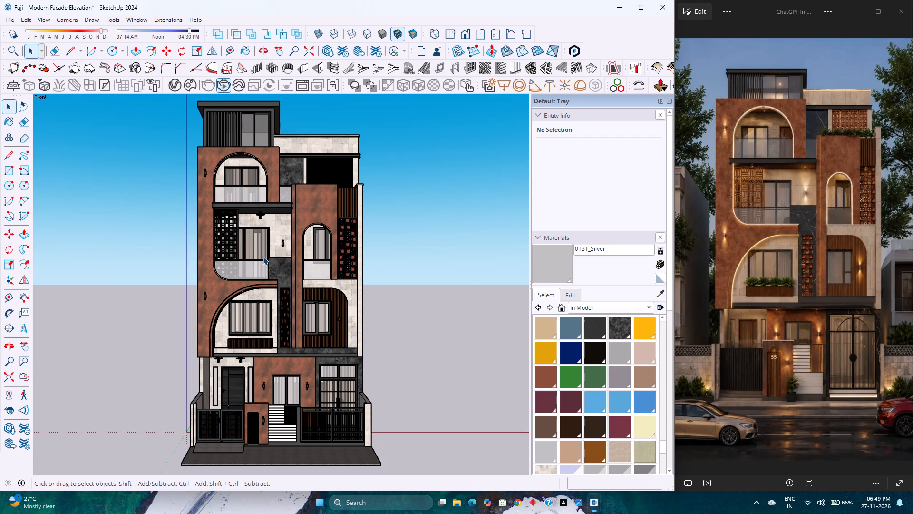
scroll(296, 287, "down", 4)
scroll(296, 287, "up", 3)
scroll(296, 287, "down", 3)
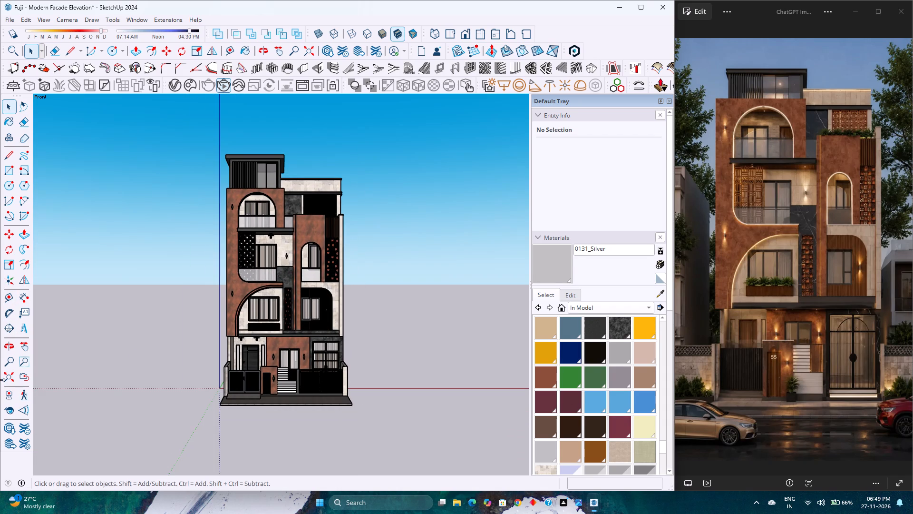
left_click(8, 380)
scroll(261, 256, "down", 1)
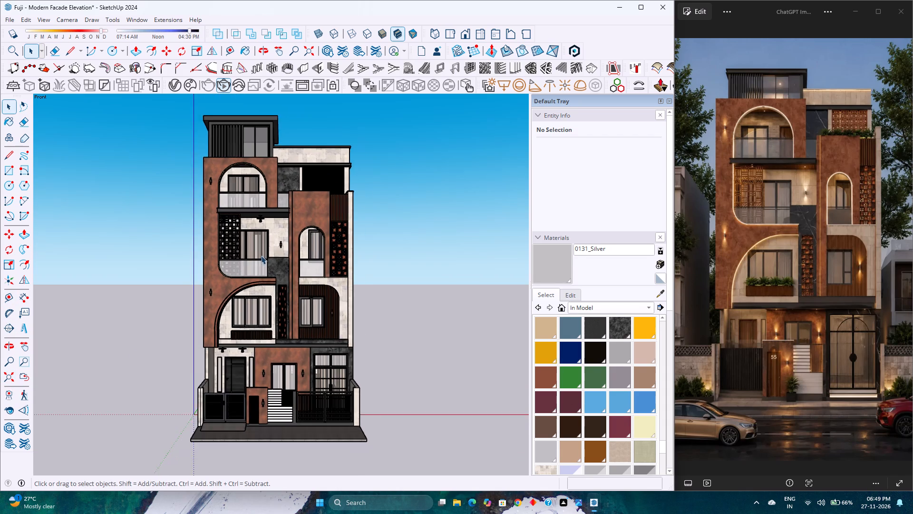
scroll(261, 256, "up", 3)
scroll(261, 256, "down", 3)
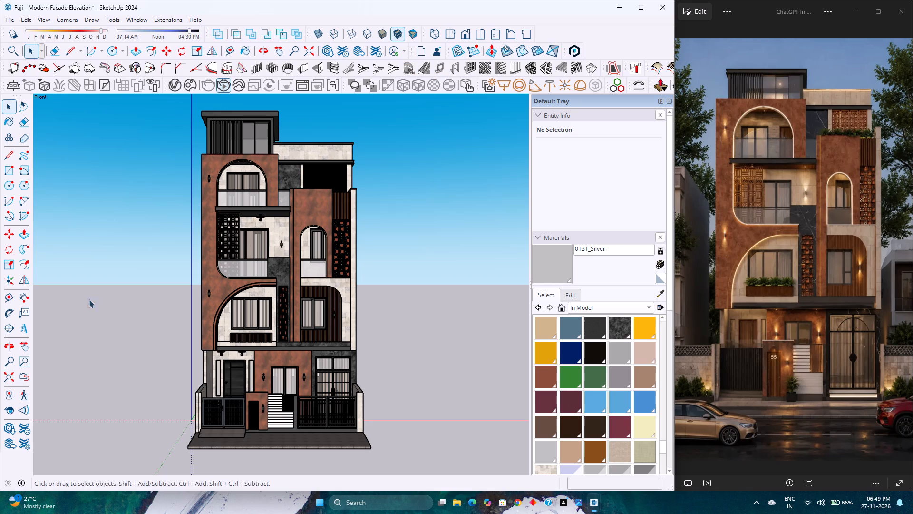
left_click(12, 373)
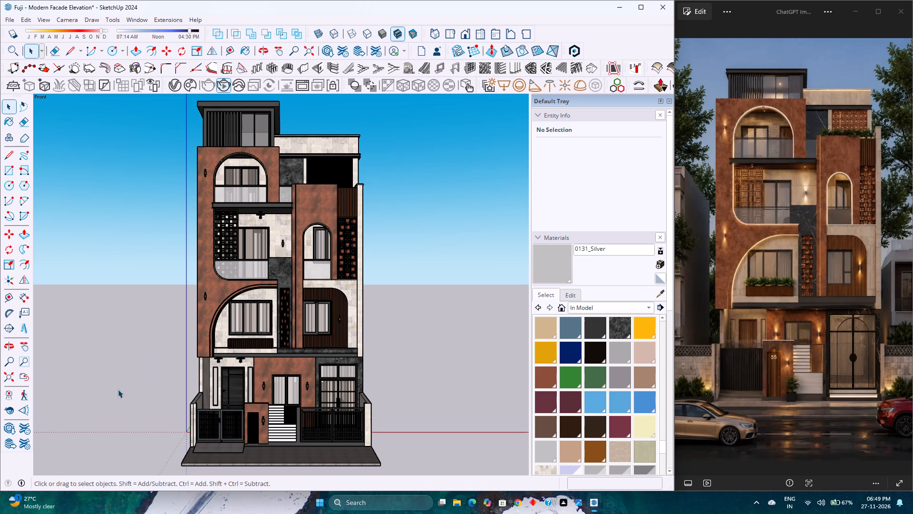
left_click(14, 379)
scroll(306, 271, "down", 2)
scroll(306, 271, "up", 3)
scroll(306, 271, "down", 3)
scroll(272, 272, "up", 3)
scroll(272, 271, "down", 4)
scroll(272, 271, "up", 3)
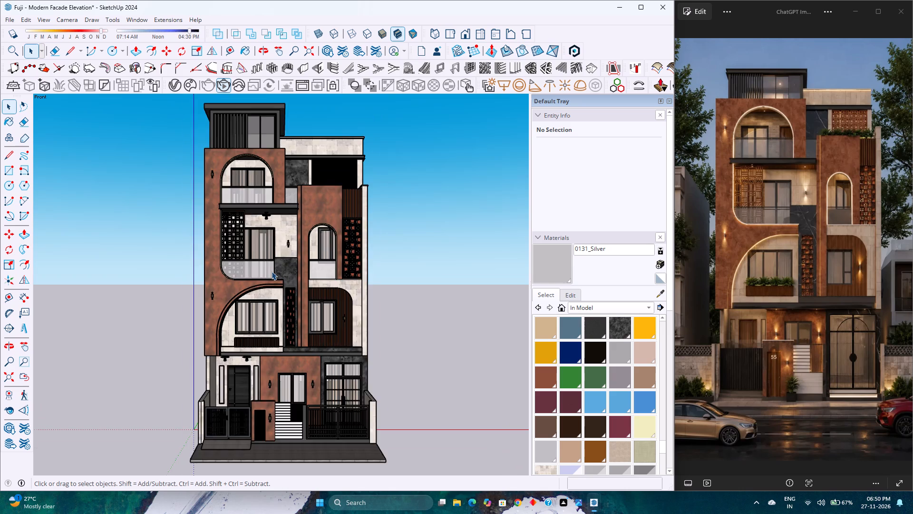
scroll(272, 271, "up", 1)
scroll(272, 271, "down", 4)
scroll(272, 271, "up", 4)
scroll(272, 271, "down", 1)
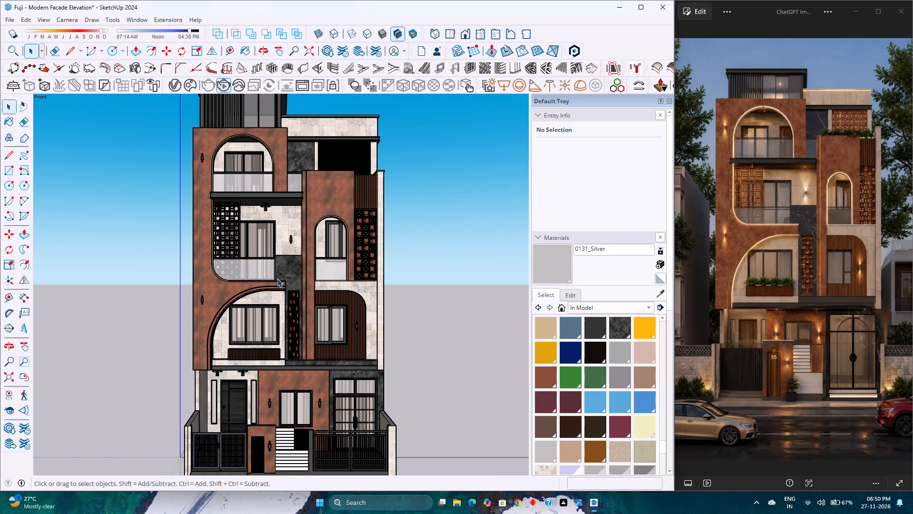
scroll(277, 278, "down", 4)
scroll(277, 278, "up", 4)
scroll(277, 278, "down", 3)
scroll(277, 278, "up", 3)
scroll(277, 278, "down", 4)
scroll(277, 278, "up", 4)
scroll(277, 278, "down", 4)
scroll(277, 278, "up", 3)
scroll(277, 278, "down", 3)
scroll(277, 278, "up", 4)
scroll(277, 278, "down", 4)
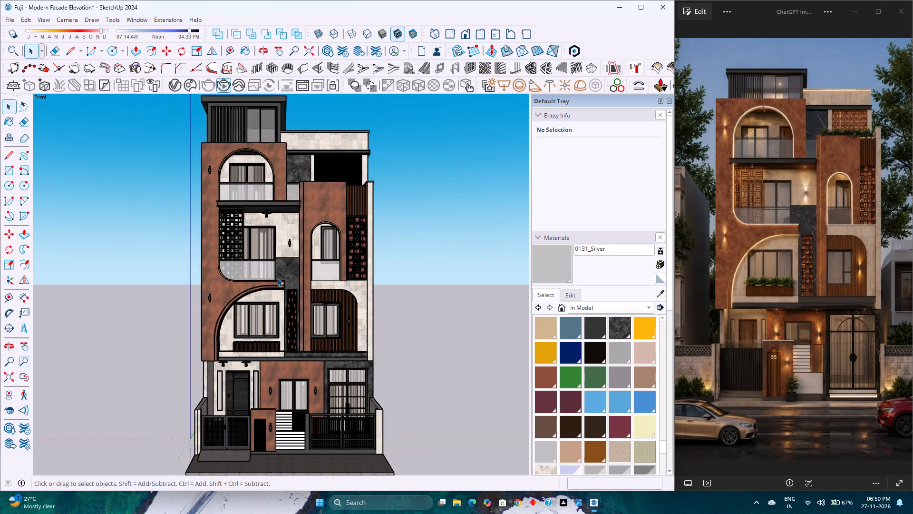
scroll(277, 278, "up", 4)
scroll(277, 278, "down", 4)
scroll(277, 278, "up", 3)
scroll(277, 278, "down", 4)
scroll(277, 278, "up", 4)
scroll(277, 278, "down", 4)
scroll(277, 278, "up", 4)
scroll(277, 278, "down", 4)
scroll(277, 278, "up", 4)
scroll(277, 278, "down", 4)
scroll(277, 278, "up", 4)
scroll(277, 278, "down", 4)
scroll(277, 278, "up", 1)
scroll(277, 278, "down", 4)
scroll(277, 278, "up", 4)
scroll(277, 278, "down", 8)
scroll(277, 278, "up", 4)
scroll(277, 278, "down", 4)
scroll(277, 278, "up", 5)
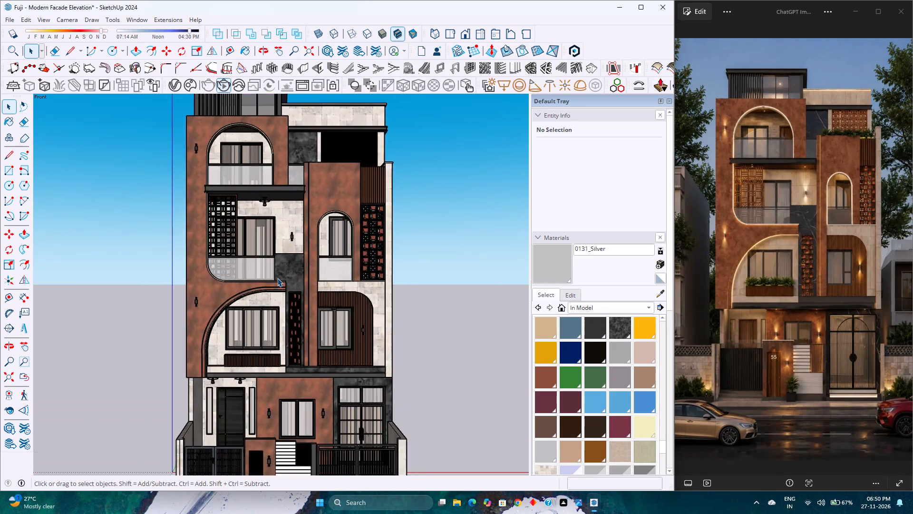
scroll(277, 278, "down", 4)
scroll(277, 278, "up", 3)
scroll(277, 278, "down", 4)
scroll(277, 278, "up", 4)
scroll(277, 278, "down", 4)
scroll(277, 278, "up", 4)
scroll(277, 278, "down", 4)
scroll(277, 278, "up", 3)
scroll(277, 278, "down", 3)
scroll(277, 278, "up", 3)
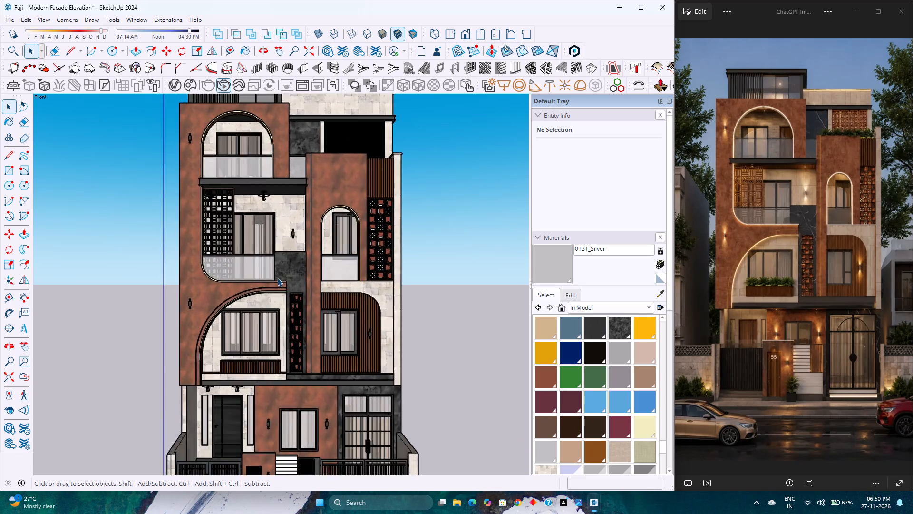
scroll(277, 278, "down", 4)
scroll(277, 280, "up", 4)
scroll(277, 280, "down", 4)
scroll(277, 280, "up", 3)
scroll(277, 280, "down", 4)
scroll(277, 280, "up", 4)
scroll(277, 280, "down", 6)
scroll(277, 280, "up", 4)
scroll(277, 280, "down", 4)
Examine the building's massing and side wall from angled views, and restore the front view with the whole model fitted.
middle_click_drag(329, 272, 251, 290)
middle_click(251, 290)
scroll(247, 295, "up", 3)
scroll(247, 295, "down", 4)
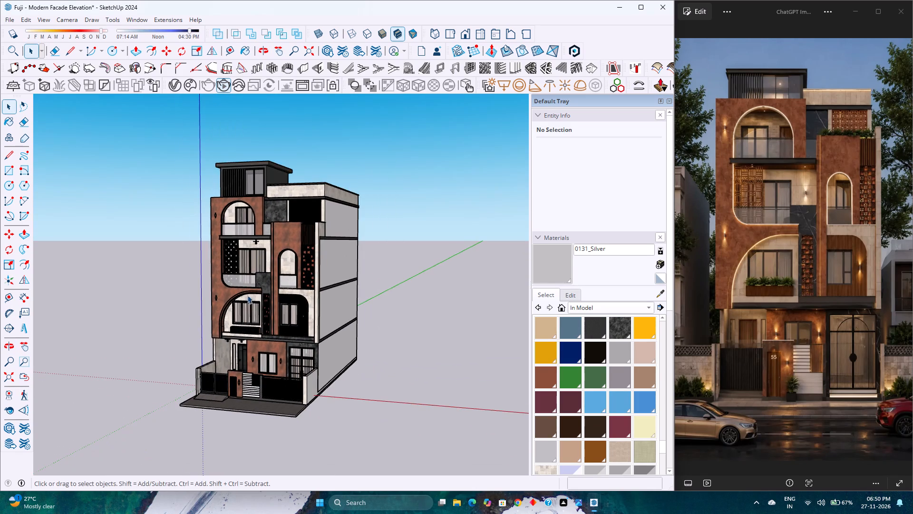
middle_click_drag(306, 326, 183, 326)
middle_click(183, 326)
scroll(215, 314, "up", 4)
scroll(215, 314, "down", 4)
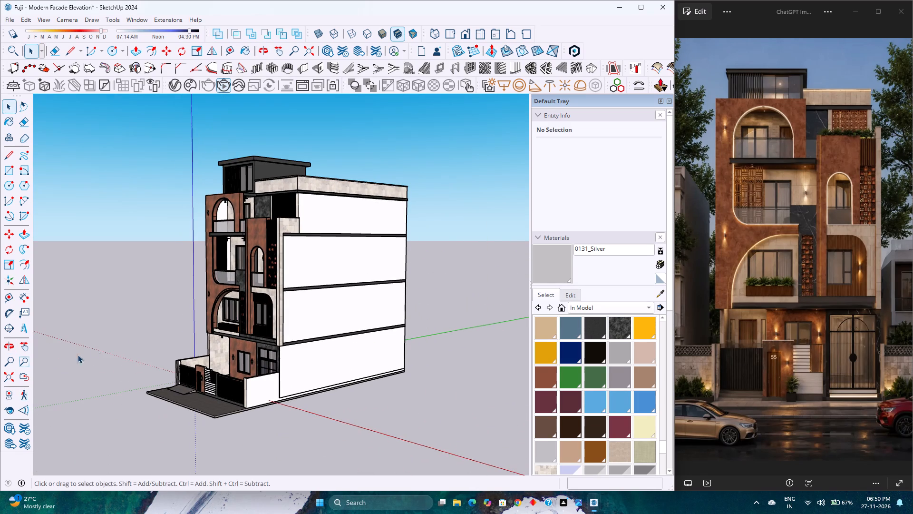
left_click(7, 376)
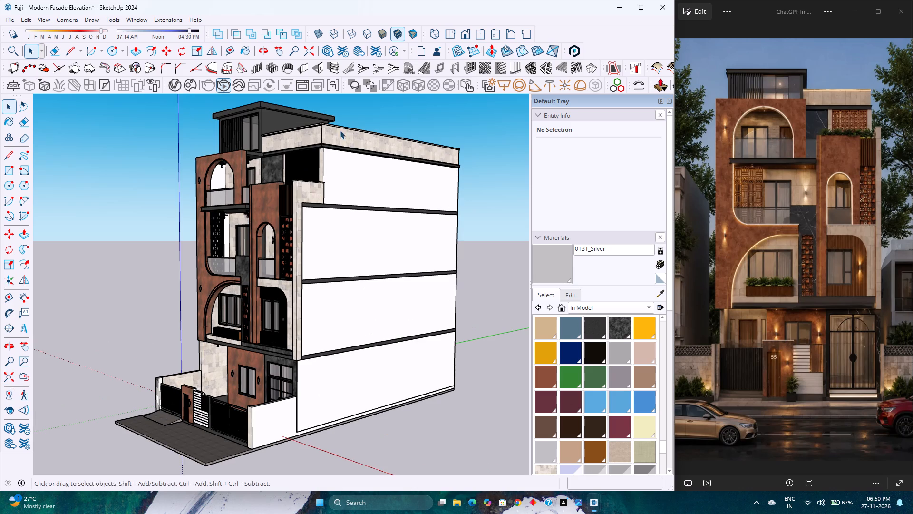
left_click(465, 38)
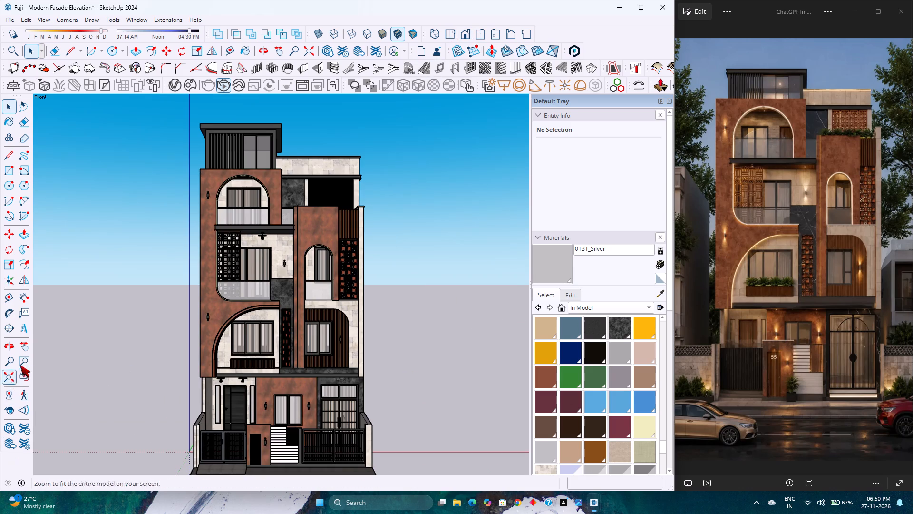
left_click(10, 382)
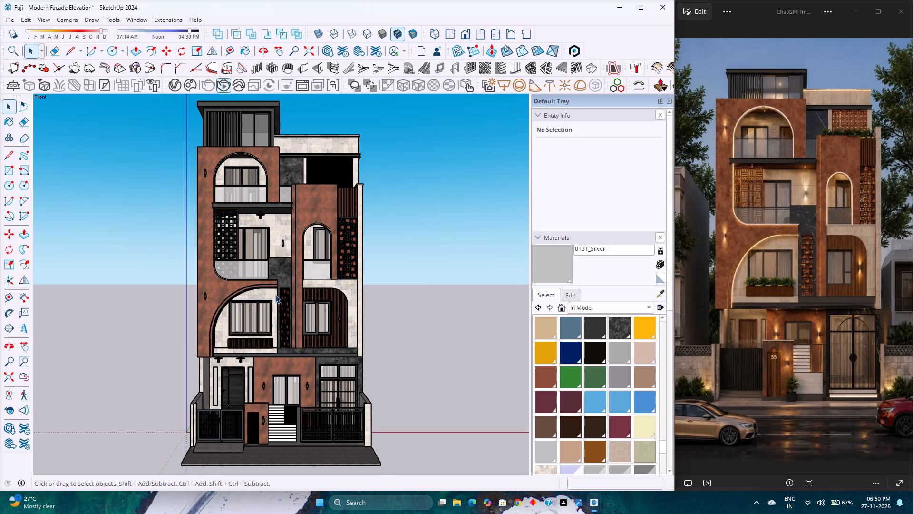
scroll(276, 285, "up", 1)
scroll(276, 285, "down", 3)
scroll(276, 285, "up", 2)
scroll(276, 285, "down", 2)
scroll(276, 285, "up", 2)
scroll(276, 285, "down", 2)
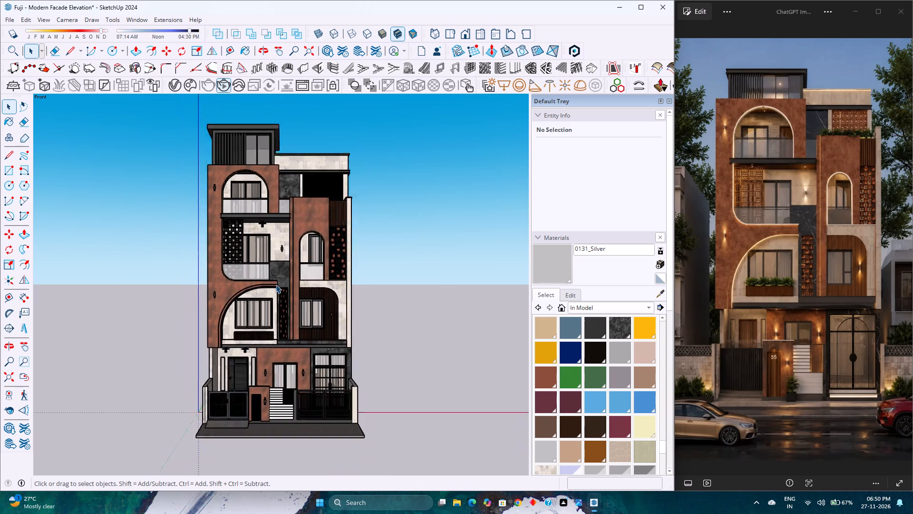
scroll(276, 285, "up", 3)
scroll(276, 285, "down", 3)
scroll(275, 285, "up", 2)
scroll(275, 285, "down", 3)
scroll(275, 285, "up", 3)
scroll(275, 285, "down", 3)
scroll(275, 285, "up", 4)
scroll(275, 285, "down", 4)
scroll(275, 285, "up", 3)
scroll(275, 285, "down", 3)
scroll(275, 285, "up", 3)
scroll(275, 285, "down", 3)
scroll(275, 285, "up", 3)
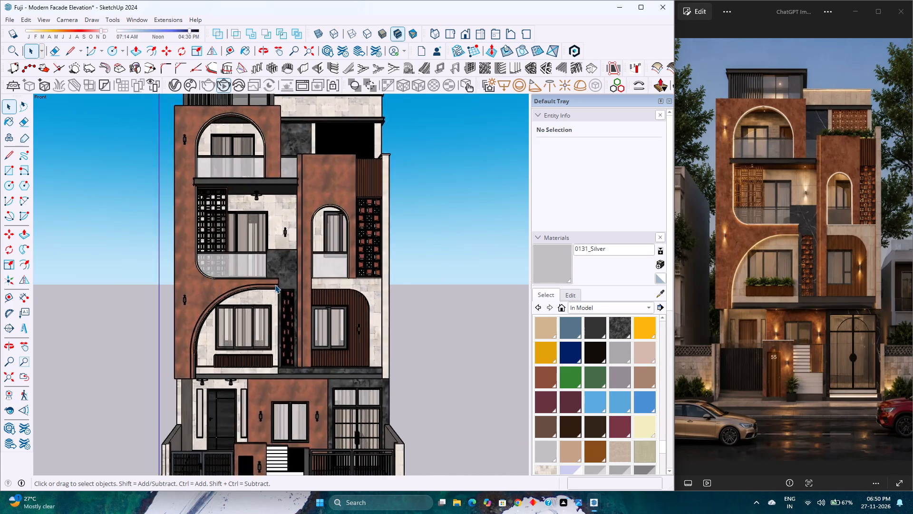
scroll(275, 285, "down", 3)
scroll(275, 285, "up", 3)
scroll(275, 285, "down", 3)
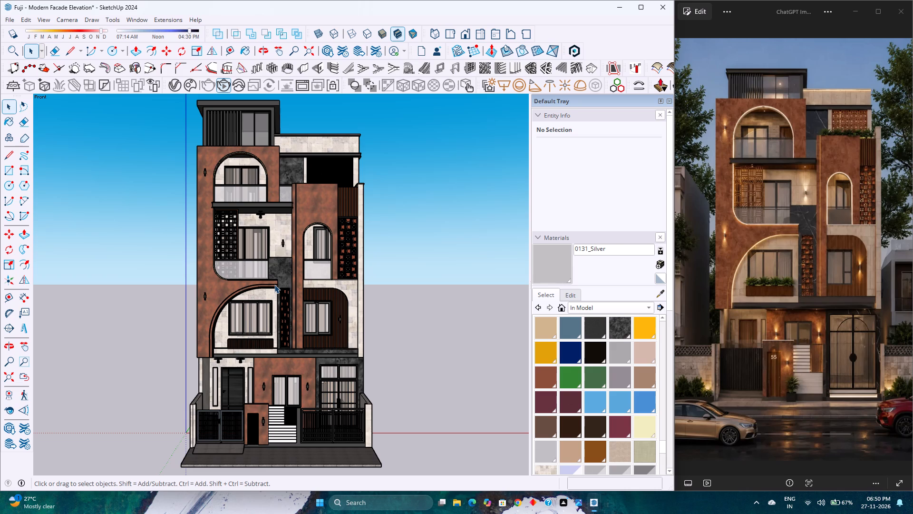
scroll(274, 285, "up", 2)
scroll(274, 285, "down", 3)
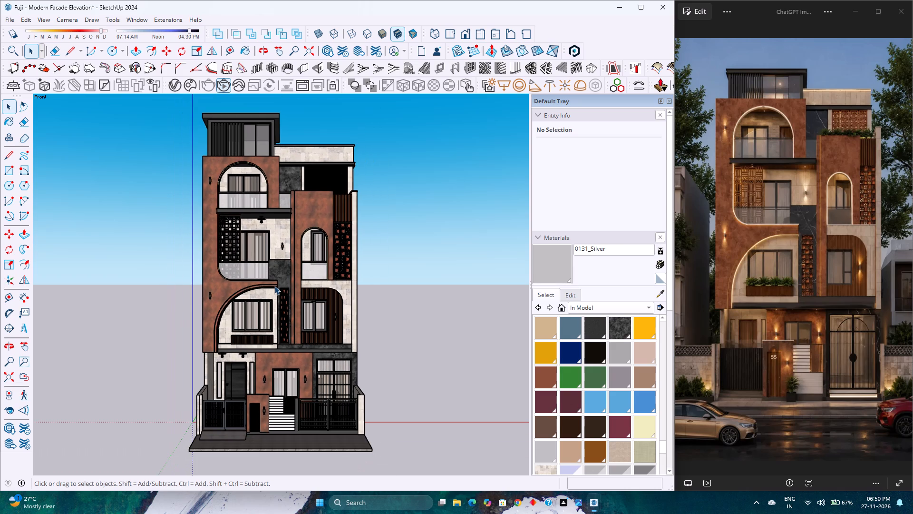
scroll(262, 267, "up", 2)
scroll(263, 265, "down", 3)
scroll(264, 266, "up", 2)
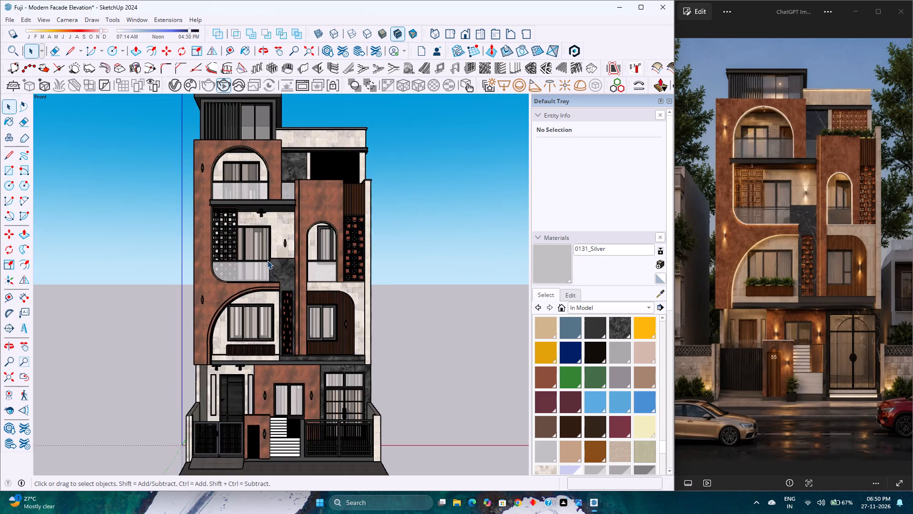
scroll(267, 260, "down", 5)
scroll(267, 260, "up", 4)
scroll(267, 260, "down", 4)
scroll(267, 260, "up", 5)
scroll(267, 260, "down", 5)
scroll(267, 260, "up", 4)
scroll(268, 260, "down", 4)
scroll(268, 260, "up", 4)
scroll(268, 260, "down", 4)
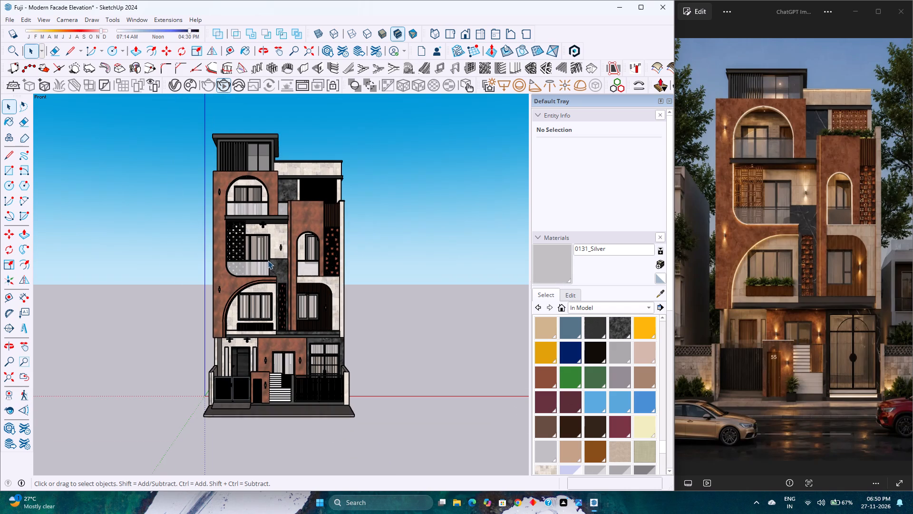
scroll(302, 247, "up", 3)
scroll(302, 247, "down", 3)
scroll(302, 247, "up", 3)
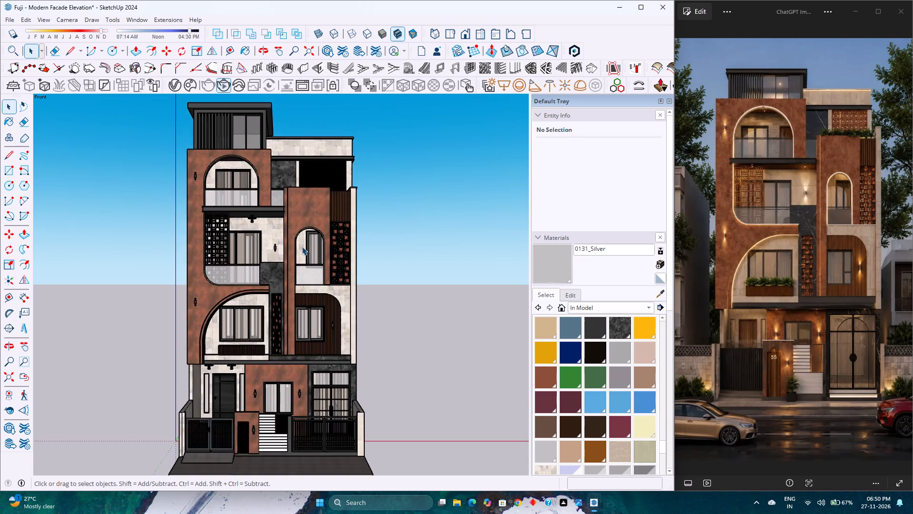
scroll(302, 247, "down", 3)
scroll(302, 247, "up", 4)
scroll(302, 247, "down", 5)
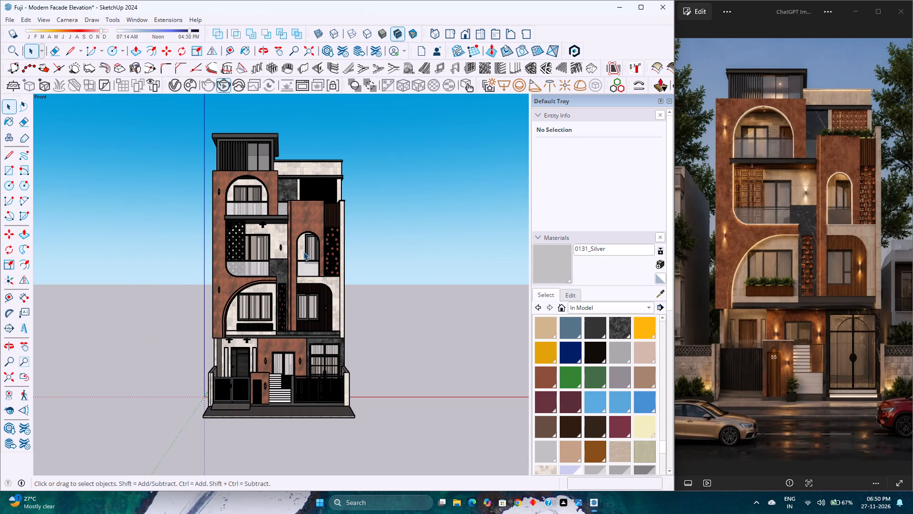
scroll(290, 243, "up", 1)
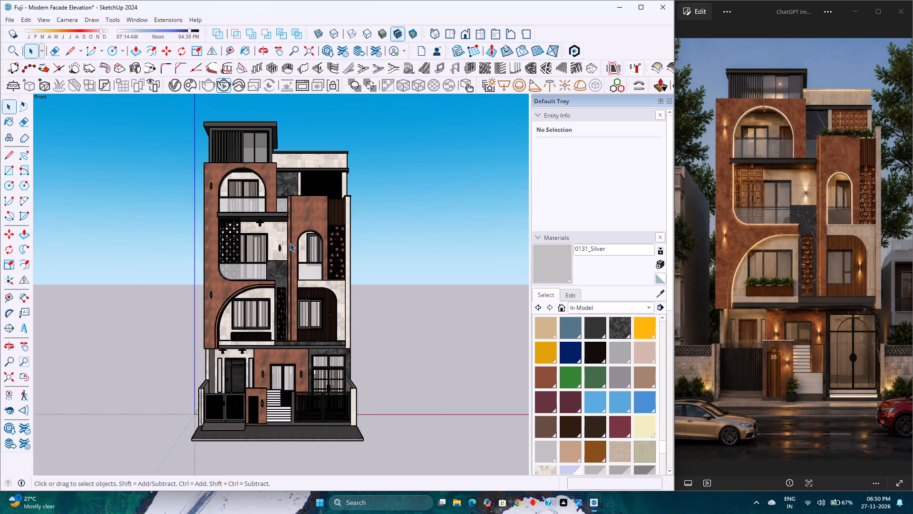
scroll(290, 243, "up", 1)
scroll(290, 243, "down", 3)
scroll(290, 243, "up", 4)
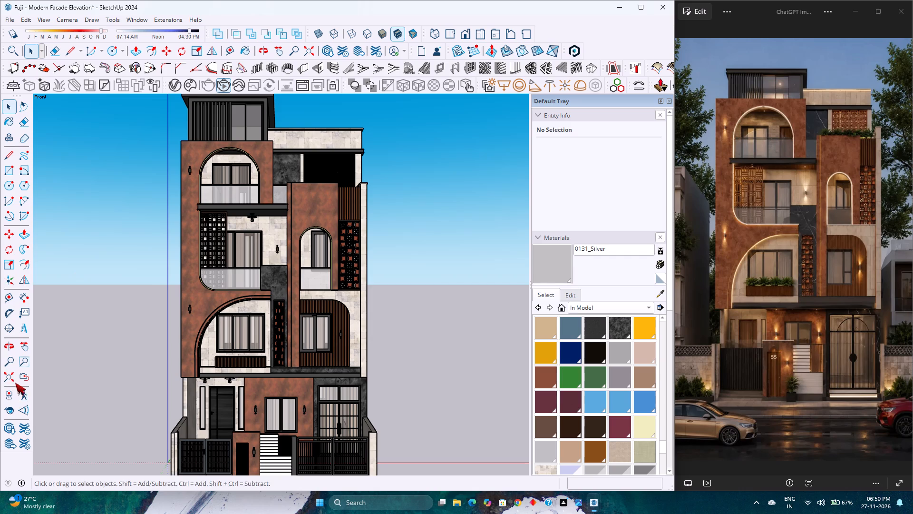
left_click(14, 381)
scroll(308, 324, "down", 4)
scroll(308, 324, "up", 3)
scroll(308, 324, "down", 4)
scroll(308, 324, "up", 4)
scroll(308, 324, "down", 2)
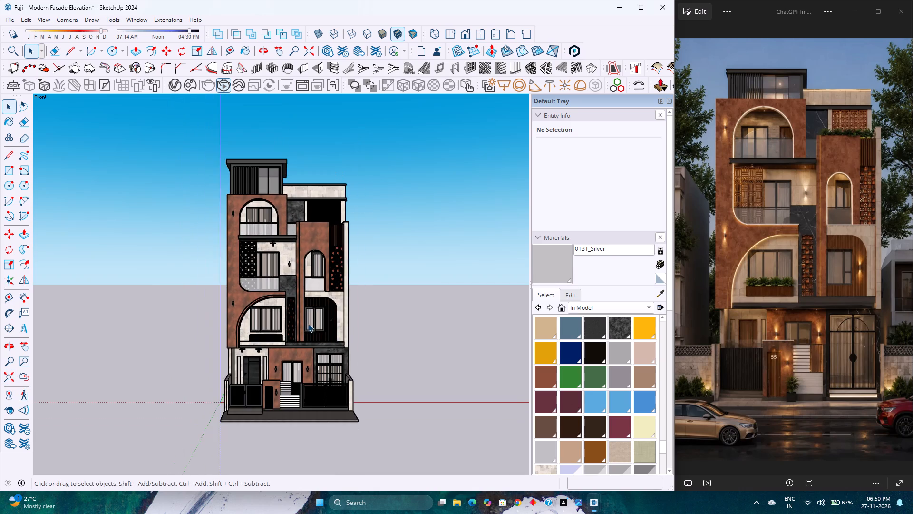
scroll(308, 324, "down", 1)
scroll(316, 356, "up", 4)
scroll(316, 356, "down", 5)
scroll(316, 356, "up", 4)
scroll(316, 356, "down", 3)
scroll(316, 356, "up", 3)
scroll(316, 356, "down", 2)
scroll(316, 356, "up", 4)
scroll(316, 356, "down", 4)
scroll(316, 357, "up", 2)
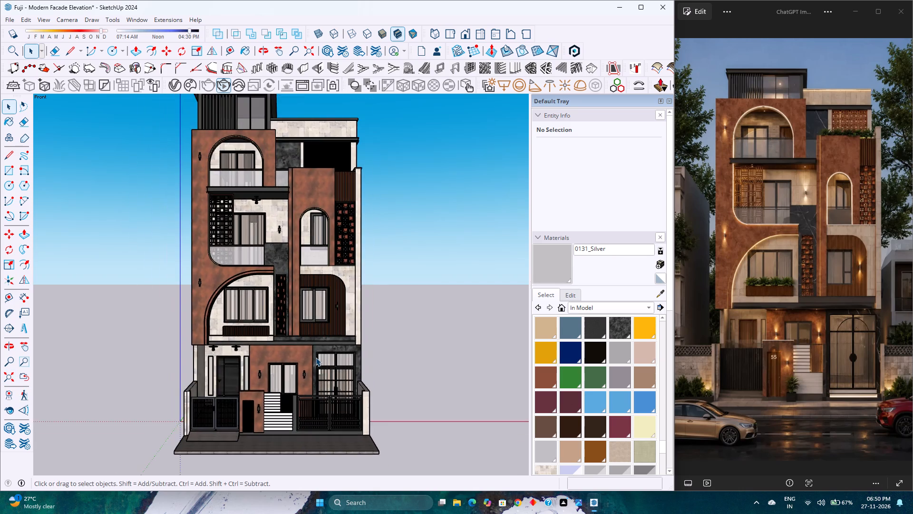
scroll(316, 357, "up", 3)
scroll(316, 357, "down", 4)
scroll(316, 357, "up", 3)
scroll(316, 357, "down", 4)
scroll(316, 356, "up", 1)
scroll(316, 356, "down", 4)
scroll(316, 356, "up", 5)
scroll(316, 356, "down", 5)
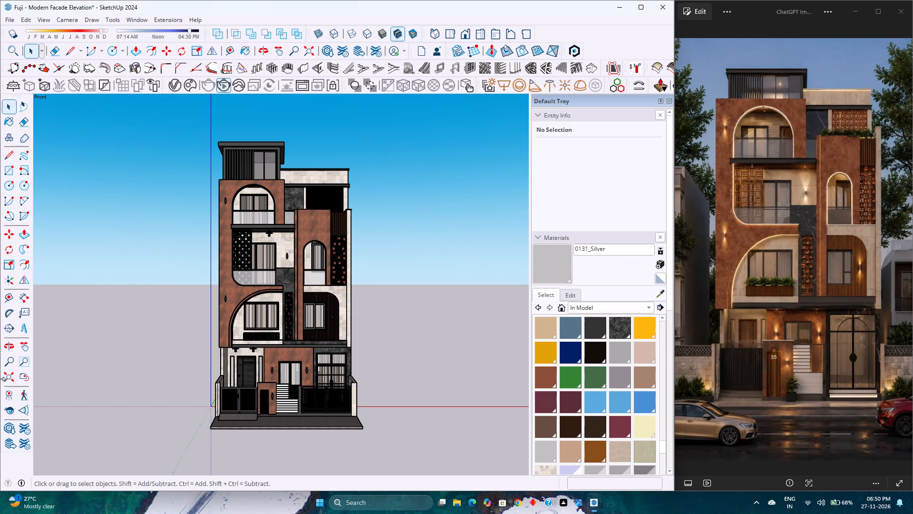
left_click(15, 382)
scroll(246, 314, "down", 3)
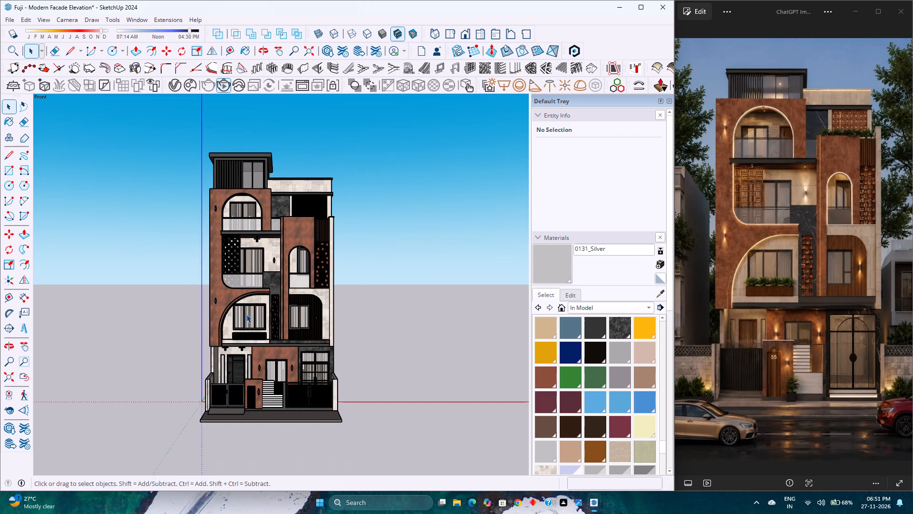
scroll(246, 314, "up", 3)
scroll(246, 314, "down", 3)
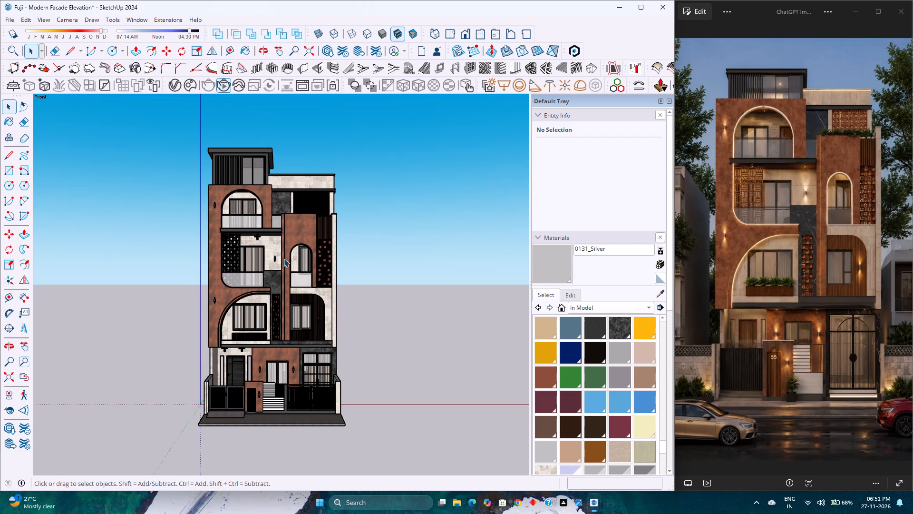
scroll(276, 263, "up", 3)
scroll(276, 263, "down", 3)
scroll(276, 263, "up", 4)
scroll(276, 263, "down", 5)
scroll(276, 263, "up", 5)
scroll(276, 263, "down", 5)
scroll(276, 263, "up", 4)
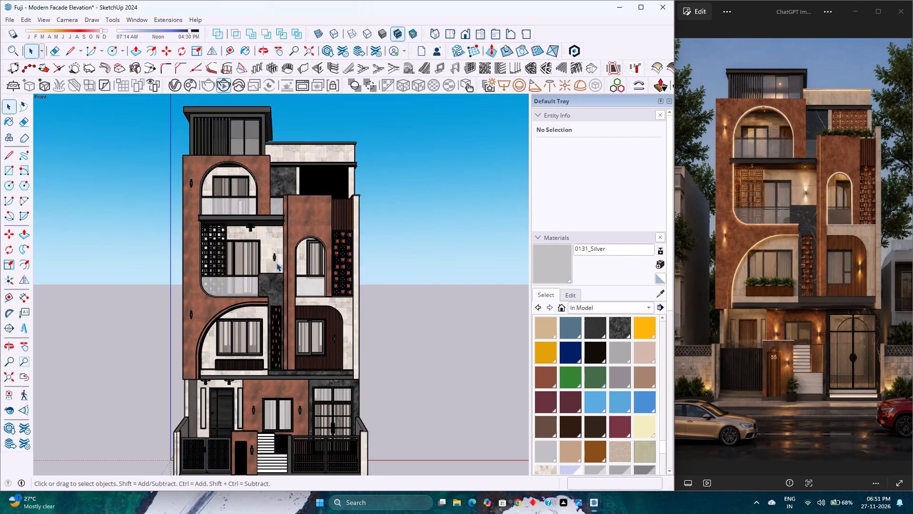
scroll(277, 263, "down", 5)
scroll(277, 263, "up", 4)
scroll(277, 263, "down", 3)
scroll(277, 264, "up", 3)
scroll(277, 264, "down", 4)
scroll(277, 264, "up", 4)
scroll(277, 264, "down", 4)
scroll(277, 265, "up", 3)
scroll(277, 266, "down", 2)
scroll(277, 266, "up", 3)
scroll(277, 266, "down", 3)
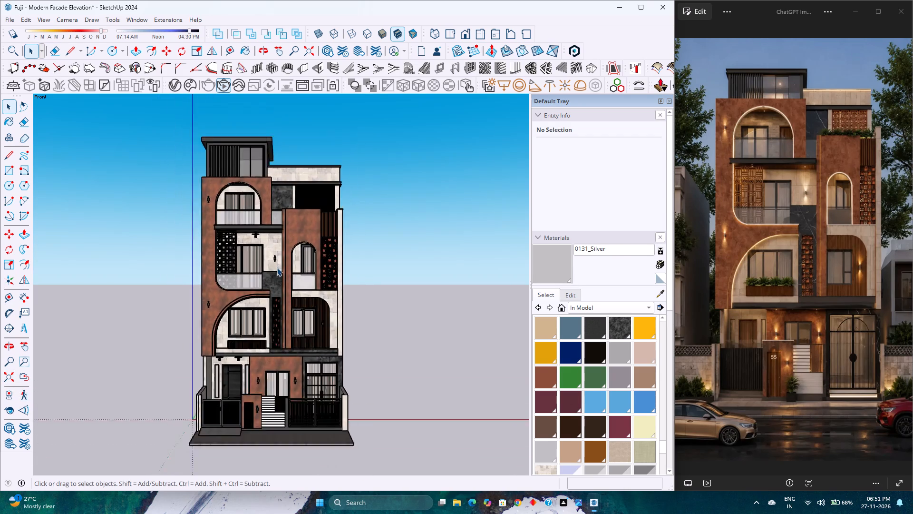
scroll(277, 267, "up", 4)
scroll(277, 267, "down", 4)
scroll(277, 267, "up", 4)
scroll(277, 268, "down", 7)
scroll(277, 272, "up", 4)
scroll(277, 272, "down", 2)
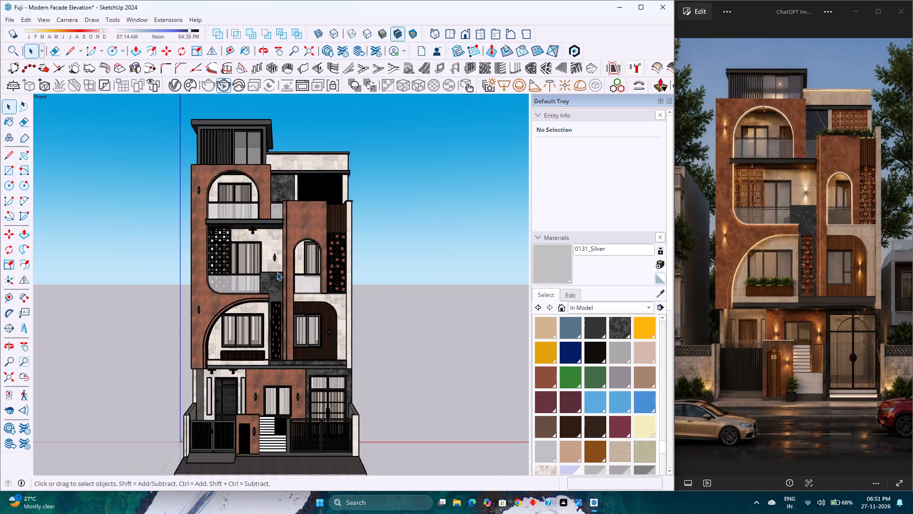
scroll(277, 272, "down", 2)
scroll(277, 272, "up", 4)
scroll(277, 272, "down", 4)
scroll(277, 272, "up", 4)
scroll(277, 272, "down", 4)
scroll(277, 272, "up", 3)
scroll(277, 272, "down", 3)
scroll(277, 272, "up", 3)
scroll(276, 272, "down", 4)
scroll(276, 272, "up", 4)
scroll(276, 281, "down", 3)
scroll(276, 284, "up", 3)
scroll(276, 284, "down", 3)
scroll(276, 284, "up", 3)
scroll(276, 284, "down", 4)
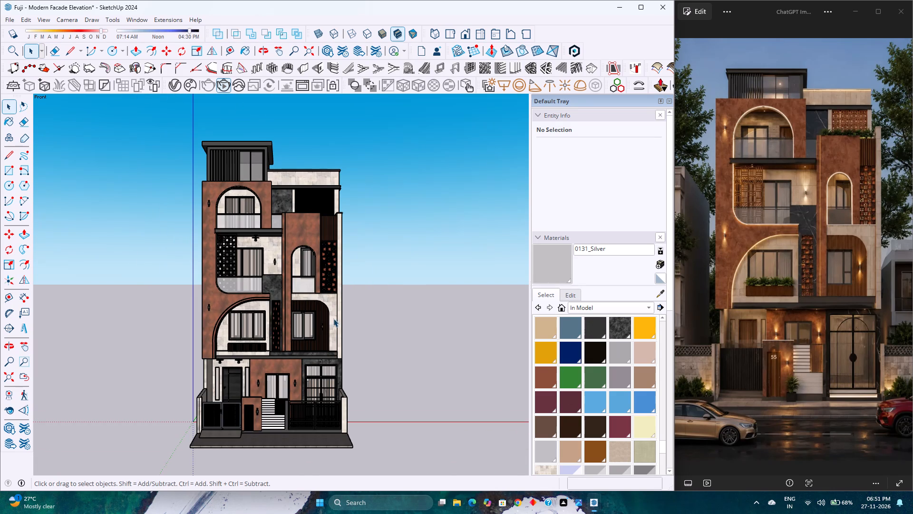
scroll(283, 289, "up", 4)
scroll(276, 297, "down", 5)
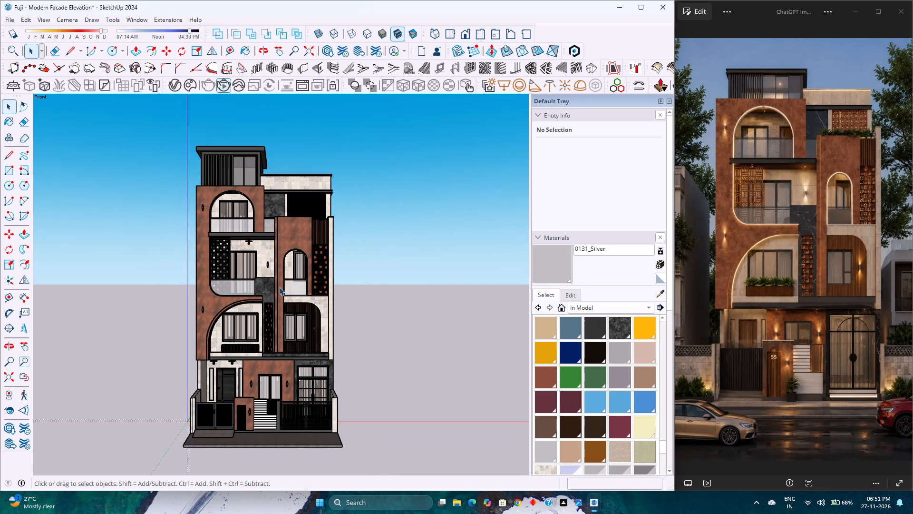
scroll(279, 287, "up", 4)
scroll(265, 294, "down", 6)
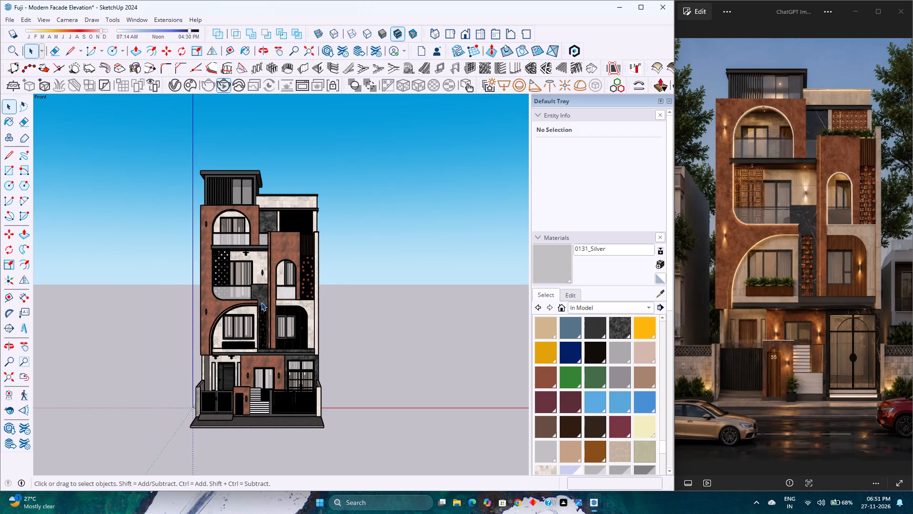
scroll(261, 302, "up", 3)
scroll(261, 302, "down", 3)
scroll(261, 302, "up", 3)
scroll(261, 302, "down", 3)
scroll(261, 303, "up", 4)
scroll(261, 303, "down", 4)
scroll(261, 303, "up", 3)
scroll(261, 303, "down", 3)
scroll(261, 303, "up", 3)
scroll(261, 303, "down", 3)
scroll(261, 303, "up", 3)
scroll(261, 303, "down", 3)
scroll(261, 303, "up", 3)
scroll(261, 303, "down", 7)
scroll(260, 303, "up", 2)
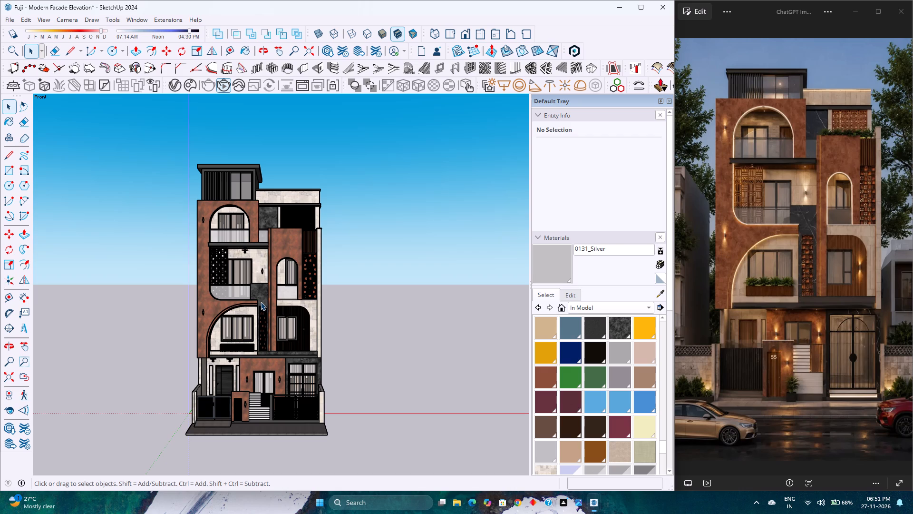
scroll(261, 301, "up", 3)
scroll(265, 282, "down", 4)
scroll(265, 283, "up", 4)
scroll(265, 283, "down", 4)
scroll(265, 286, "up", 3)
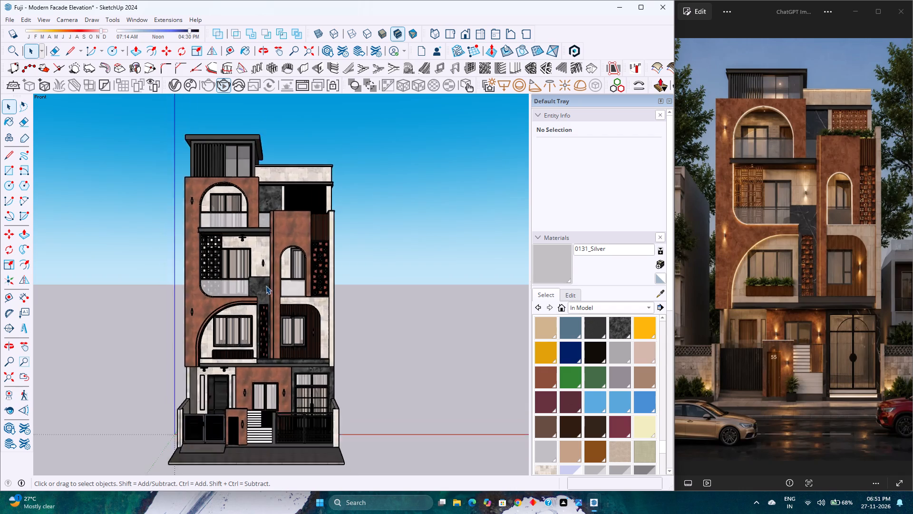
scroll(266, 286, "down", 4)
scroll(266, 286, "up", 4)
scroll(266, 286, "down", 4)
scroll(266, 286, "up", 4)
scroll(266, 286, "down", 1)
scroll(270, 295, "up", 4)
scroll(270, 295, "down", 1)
Examine the facade from a slightly angled view, and restore the standard front view with the whole model fitted.
middle_click_drag(269, 297, 248, 303)
scroll(248, 303, "up", 1)
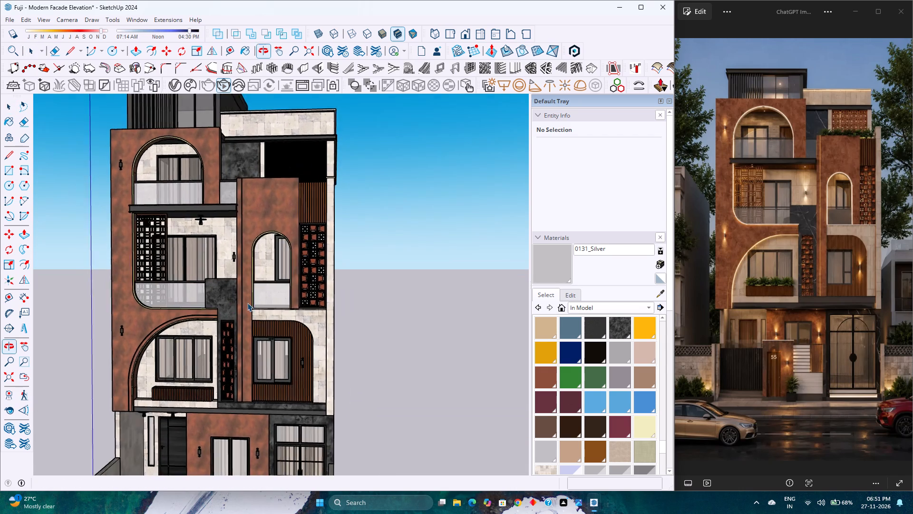
scroll(247, 302, "down", 4)
left_click(7, 378)
scroll(249, 301, "down", 1)
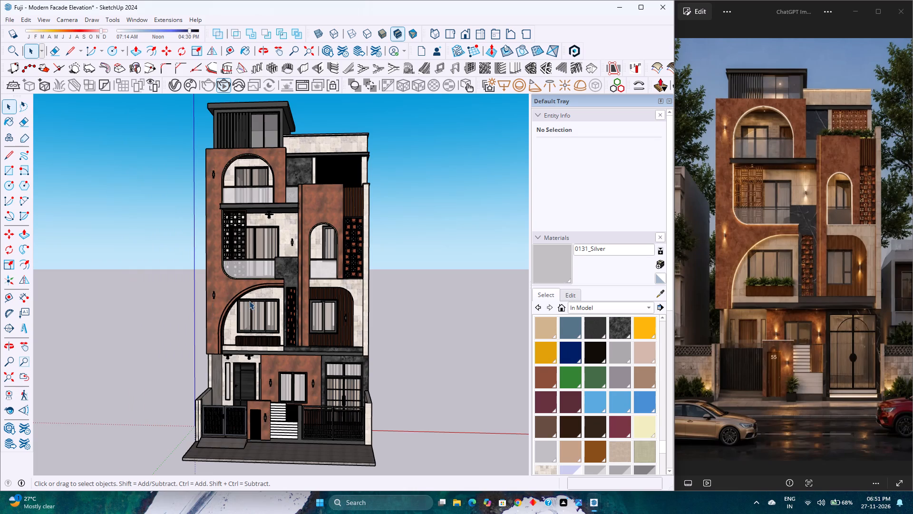
scroll(249, 301, "down", 6)
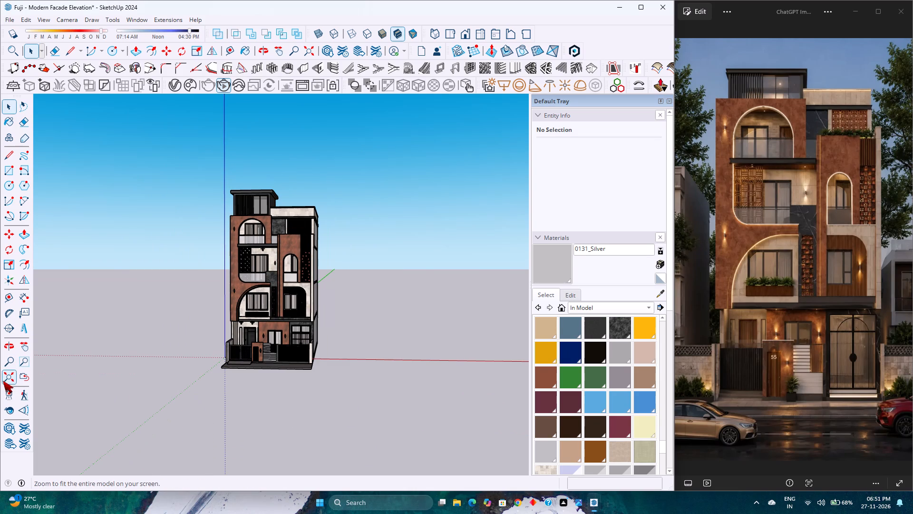
left_click(3, 381)
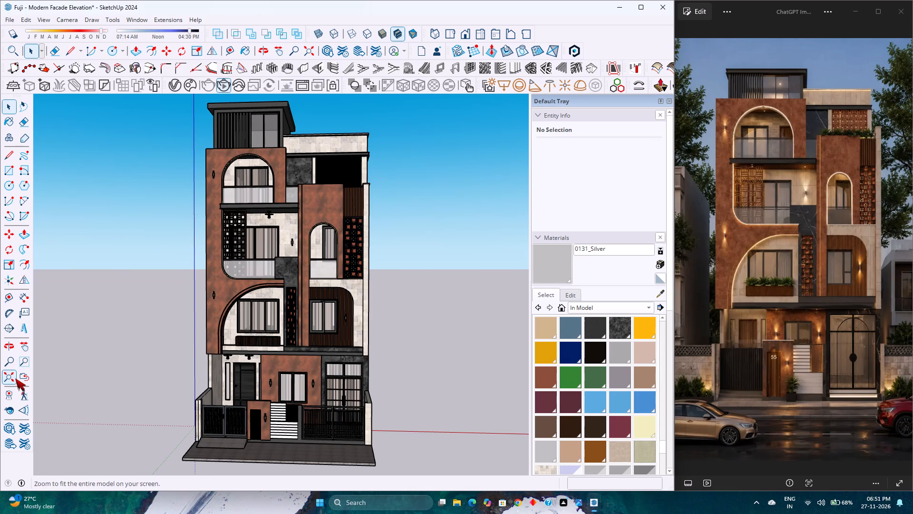
left_click(15, 378)
left_click(465, 33)
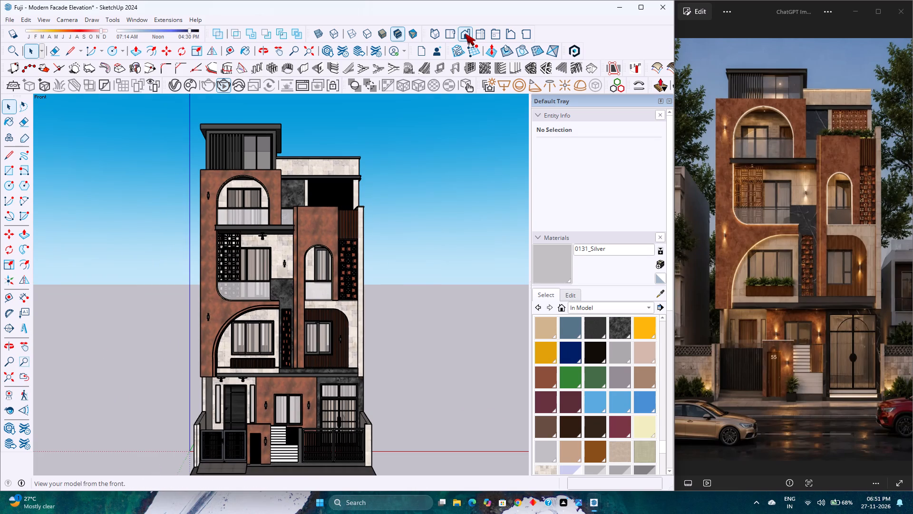
left_click(4, 376)
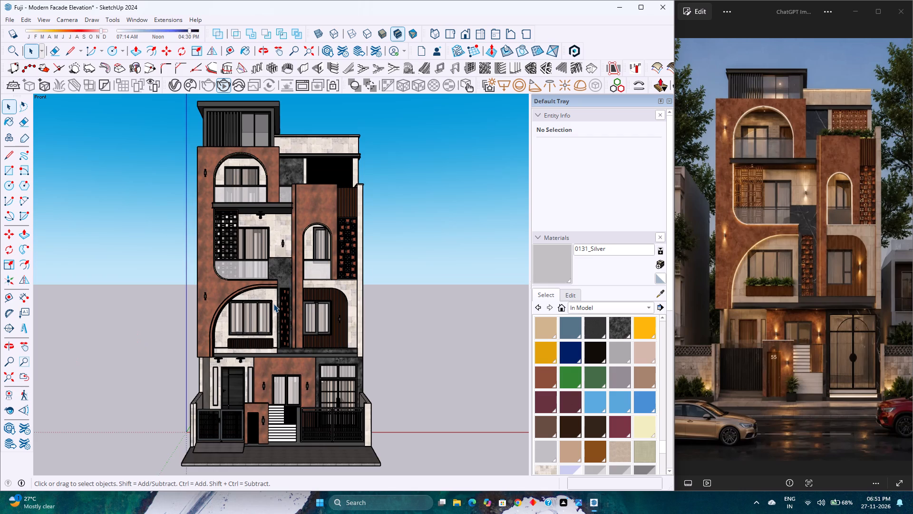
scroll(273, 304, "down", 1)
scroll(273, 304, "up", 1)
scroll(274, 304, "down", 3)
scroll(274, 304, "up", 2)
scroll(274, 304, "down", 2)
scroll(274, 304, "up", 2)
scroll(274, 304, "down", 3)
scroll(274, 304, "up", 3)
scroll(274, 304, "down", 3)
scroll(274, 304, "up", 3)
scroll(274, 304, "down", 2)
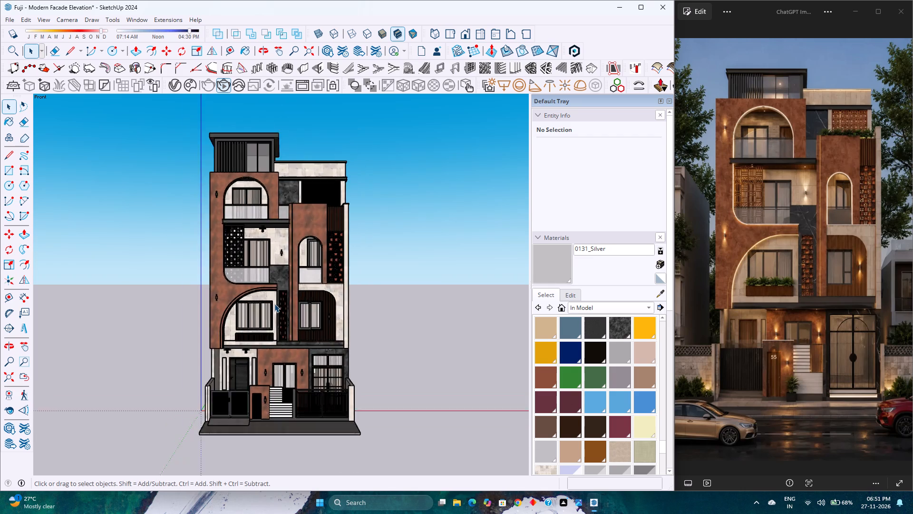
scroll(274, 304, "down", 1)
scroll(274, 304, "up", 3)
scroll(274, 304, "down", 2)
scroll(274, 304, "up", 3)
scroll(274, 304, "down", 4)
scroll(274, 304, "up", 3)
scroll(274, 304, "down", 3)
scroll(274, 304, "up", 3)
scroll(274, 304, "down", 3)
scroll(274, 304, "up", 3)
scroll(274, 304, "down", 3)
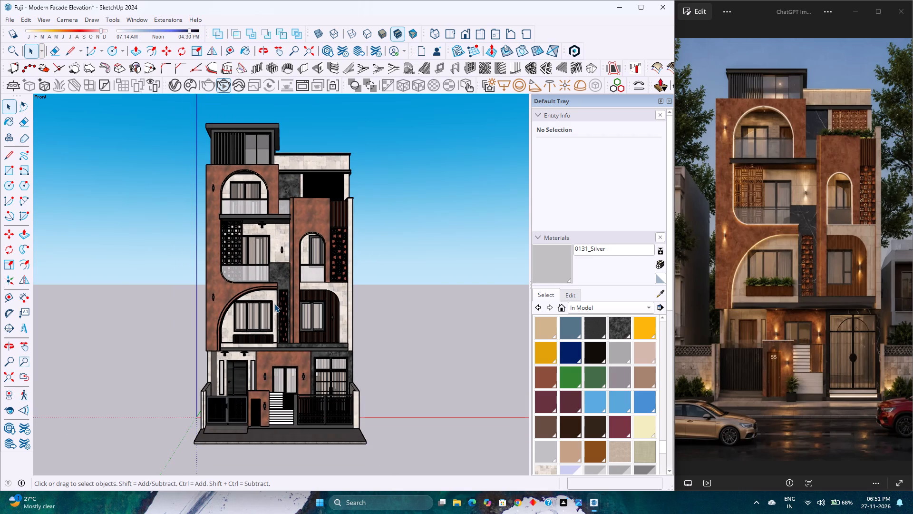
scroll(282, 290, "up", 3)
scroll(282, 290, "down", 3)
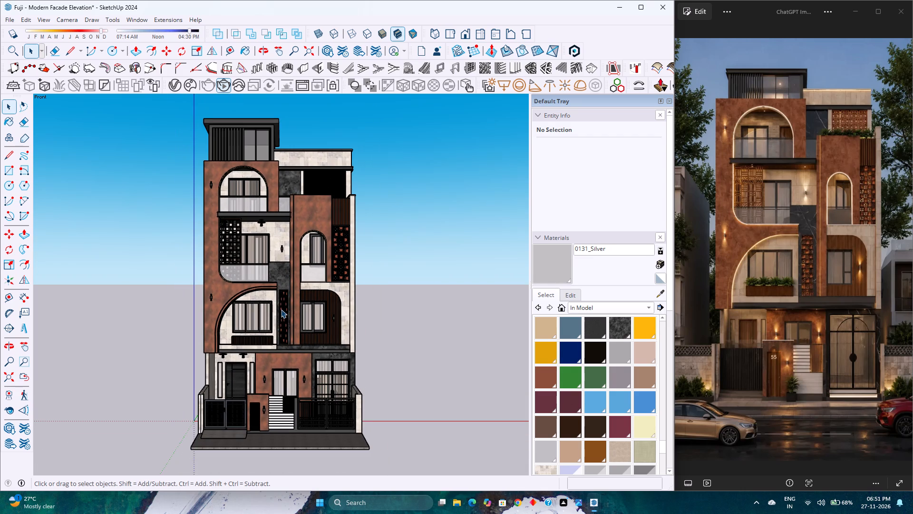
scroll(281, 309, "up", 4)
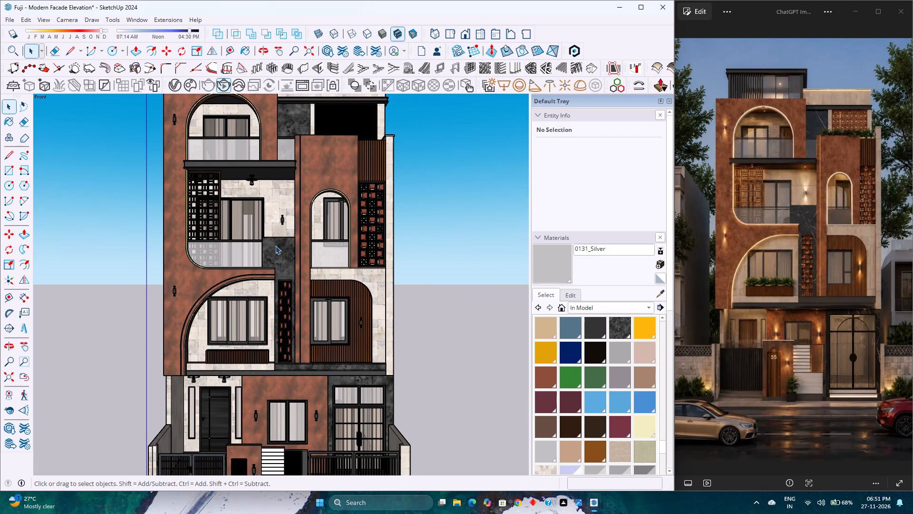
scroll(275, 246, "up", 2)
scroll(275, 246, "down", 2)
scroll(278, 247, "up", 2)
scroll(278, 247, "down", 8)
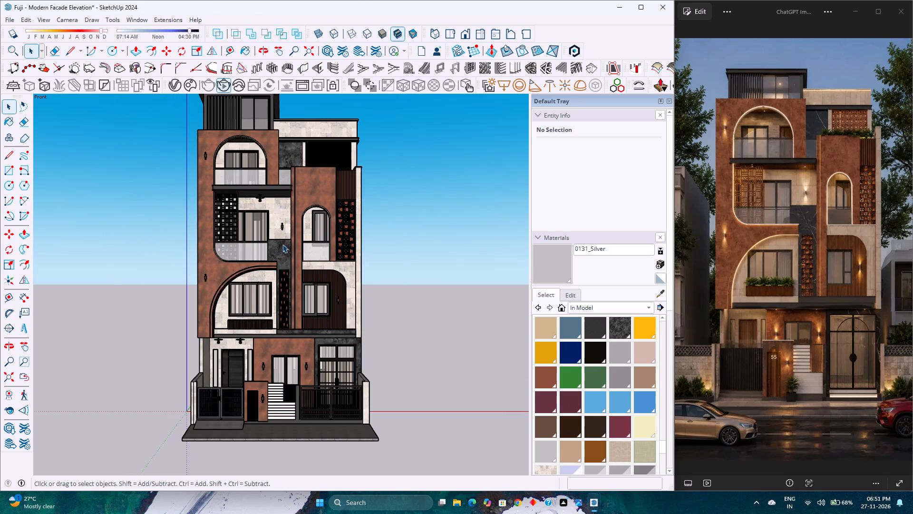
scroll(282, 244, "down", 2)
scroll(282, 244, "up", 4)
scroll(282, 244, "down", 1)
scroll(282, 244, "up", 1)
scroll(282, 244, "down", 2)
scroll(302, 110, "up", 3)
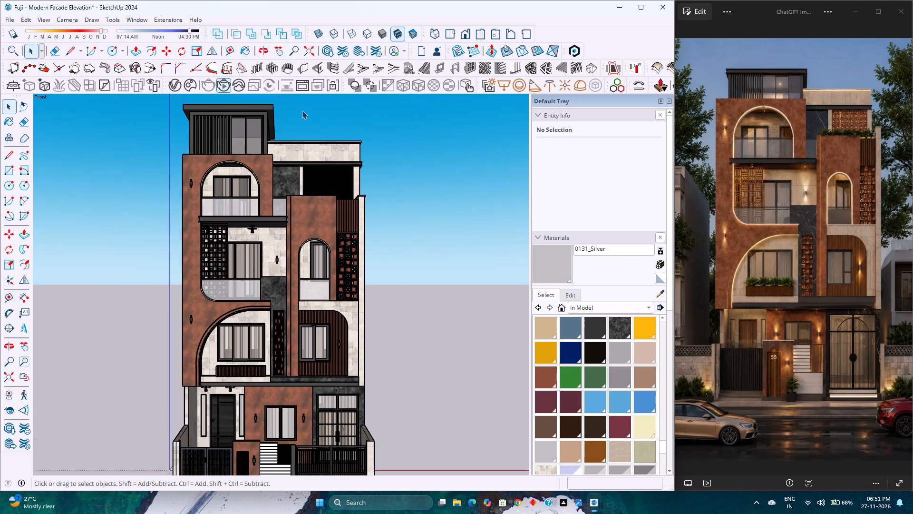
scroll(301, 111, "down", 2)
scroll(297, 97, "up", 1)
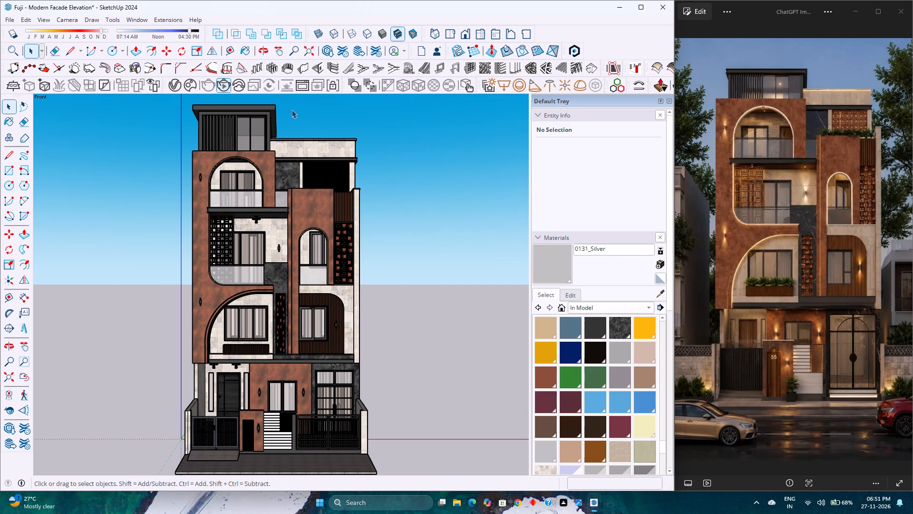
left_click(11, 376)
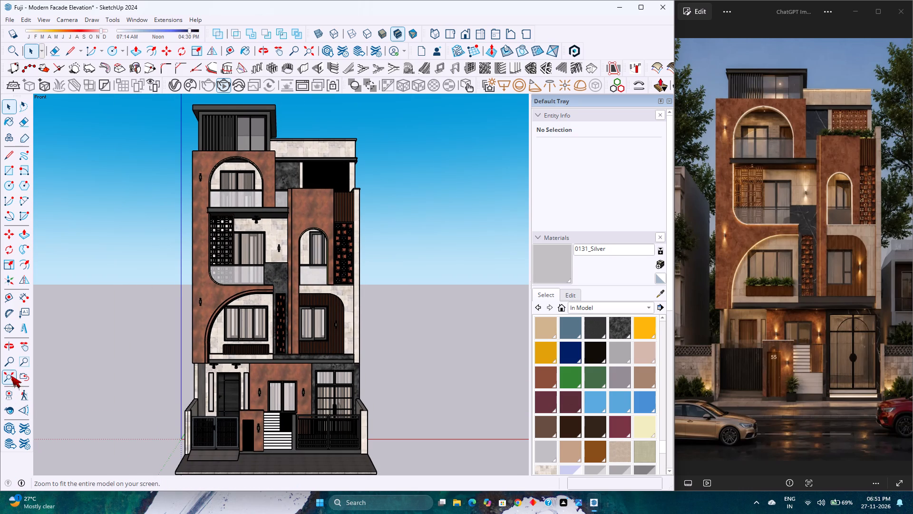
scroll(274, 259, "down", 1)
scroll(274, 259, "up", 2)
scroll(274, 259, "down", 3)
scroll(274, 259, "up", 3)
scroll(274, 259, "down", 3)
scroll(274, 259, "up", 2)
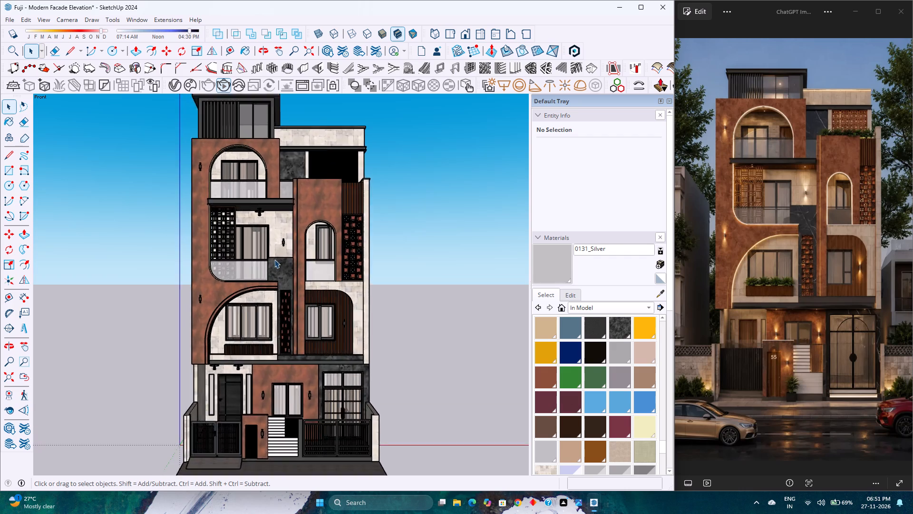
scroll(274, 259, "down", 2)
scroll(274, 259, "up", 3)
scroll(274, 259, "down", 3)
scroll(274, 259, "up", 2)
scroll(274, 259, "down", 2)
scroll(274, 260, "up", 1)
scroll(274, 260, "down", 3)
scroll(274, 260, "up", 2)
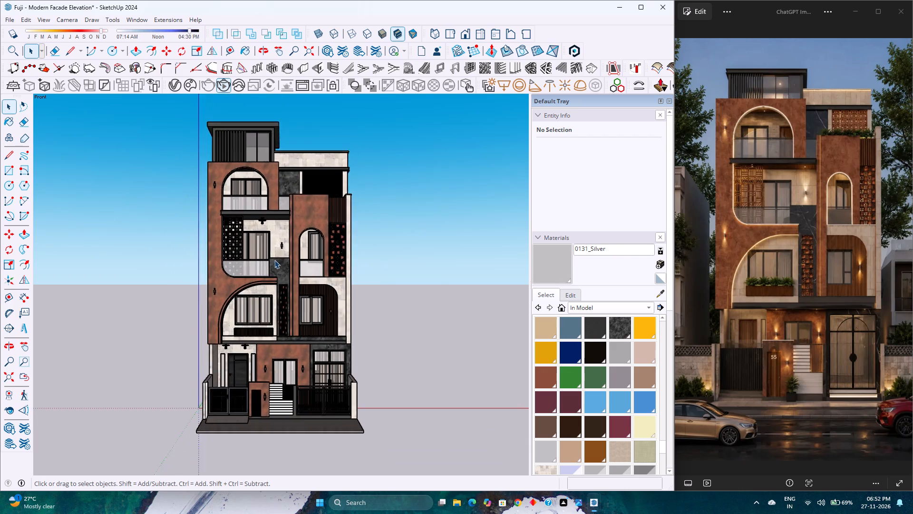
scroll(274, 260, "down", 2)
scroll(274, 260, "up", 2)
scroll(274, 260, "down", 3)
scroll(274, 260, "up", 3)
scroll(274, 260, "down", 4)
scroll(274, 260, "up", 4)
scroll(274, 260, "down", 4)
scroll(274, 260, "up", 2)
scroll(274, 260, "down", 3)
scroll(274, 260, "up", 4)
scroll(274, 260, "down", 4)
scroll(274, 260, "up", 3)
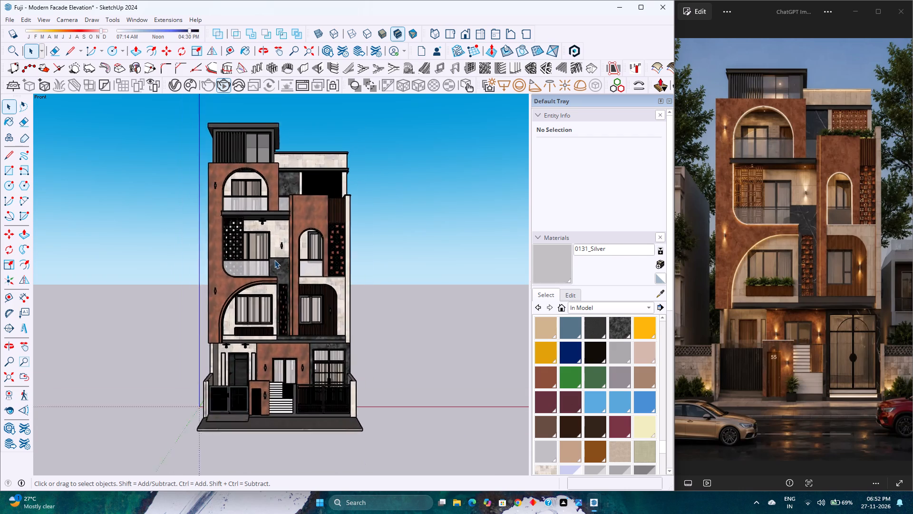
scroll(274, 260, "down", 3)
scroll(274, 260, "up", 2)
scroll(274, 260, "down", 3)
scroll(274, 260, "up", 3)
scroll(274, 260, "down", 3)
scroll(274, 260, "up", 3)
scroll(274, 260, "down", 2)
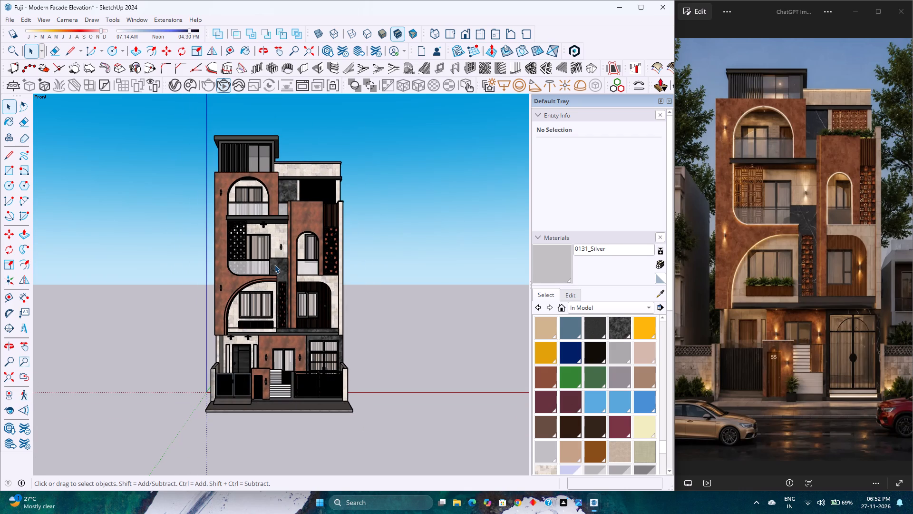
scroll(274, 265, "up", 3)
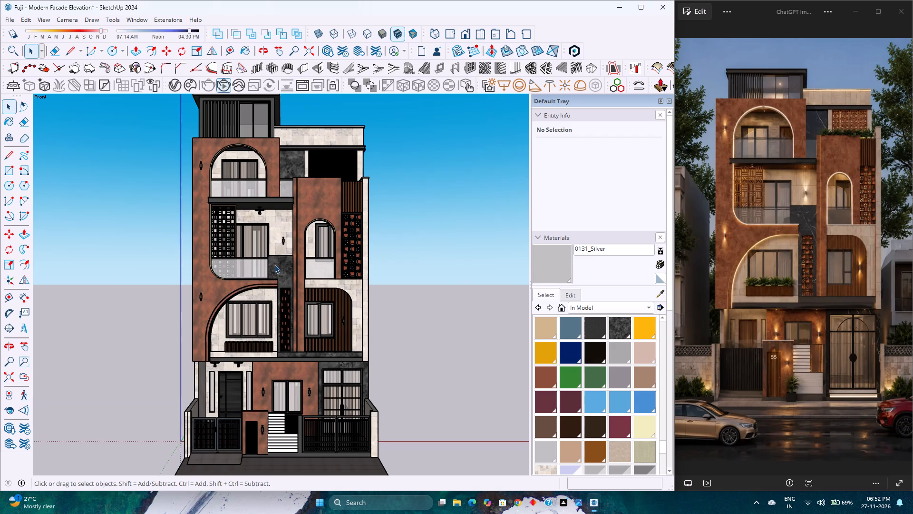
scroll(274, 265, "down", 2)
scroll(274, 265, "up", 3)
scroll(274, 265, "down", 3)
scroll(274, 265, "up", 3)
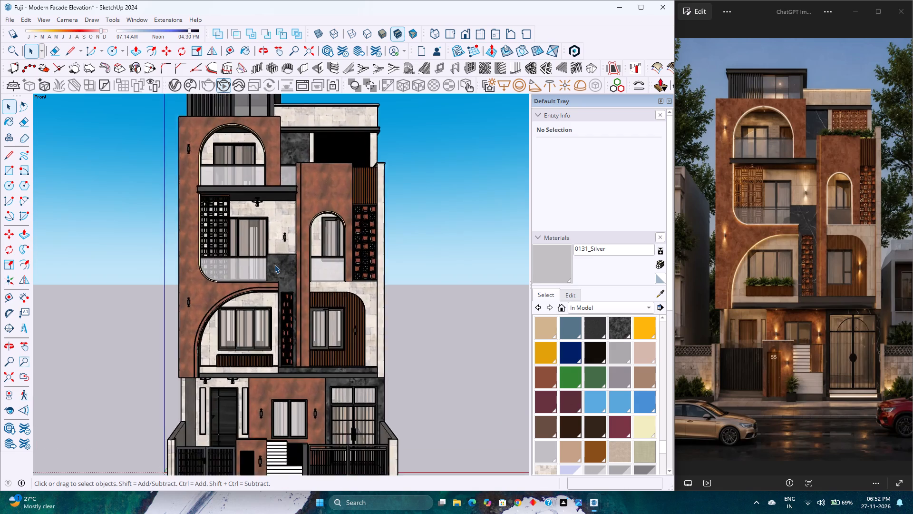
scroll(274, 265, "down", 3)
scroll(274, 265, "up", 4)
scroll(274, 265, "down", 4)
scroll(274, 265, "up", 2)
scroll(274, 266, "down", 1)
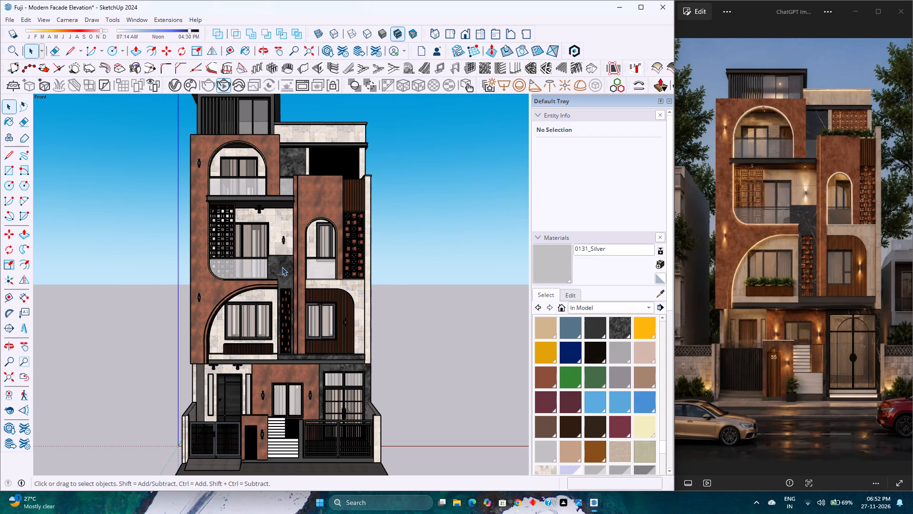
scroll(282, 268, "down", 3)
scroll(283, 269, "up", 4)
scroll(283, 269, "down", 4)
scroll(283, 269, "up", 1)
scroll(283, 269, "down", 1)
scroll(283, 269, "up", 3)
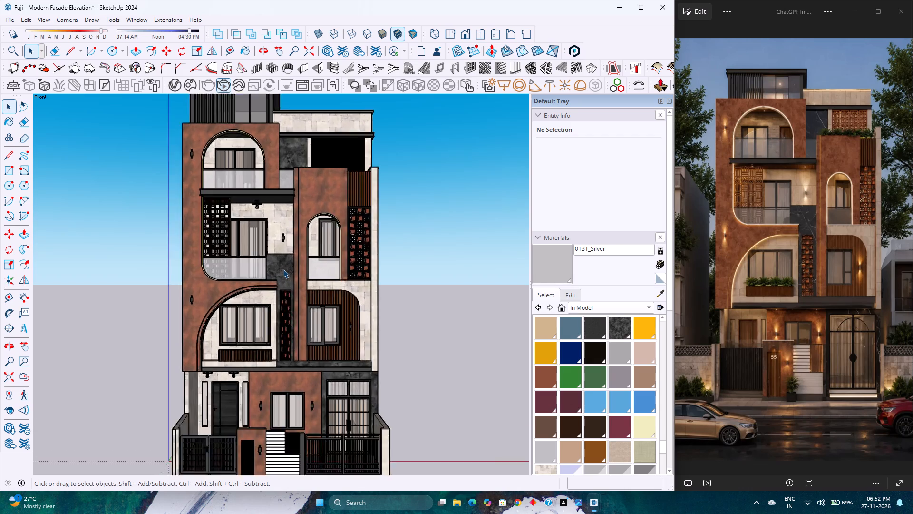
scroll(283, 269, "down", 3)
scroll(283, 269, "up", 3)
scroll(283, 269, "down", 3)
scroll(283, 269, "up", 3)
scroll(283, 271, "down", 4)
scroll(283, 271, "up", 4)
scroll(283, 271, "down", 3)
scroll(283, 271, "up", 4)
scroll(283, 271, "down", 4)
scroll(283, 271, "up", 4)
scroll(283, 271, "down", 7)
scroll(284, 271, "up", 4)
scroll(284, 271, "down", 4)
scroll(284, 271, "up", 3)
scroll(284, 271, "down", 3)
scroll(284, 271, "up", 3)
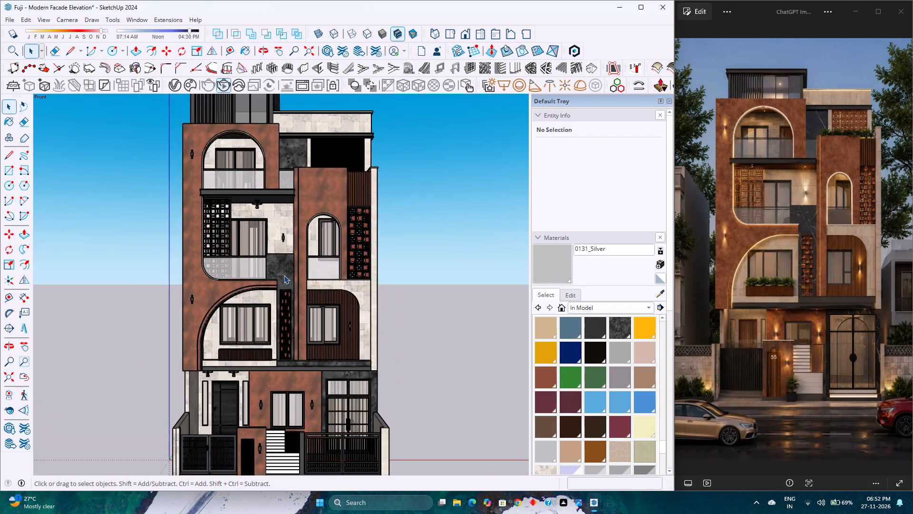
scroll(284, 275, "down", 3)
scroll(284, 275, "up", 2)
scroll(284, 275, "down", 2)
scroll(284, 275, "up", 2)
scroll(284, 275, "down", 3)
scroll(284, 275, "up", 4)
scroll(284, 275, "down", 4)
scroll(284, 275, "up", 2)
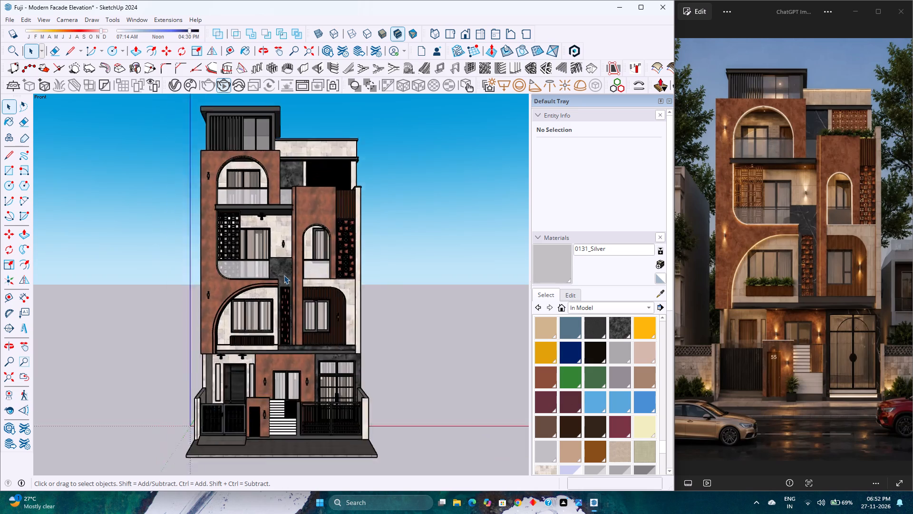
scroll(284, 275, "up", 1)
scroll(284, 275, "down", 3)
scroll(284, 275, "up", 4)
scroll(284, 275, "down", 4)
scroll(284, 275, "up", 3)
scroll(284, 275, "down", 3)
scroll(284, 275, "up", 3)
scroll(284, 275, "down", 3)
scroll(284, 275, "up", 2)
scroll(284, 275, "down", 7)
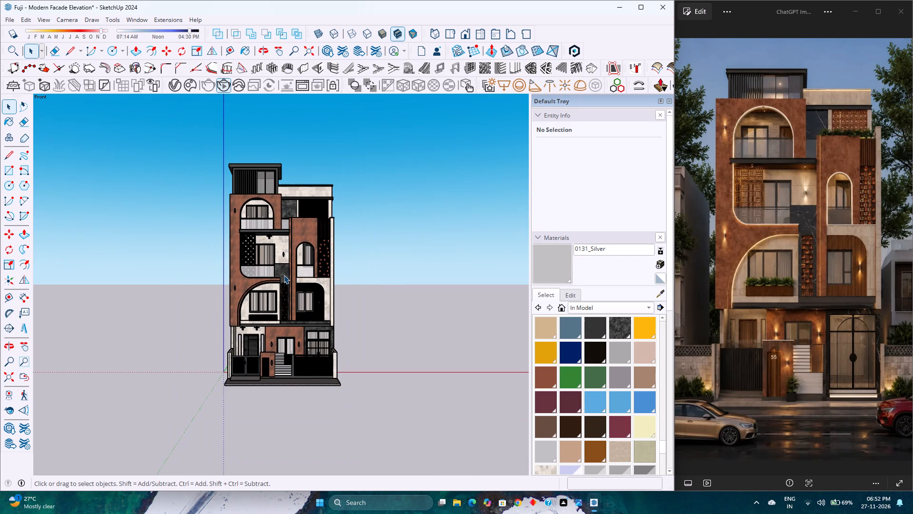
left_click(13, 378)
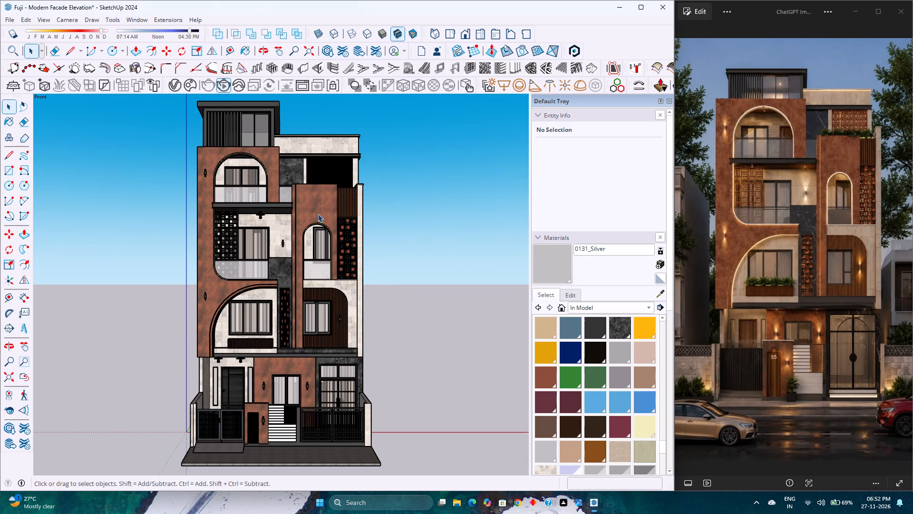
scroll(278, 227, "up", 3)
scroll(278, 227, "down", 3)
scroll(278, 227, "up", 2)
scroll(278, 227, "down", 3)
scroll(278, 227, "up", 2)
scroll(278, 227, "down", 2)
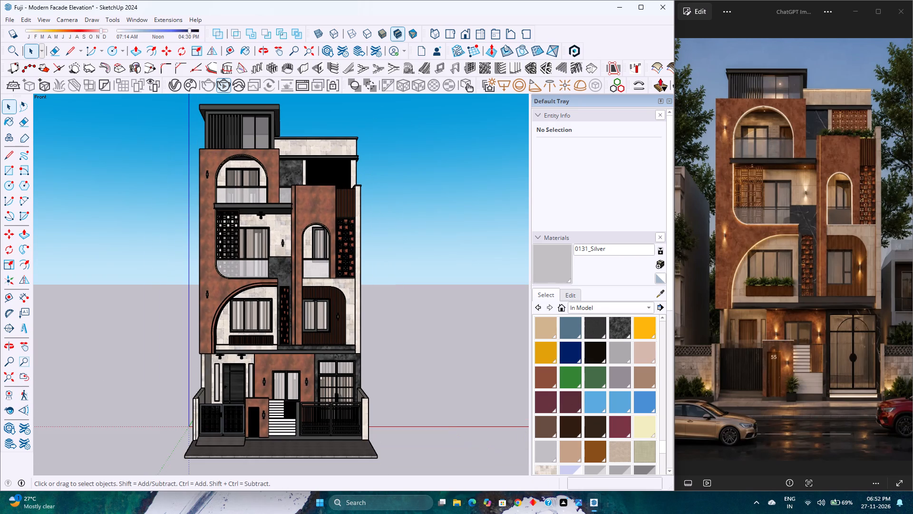
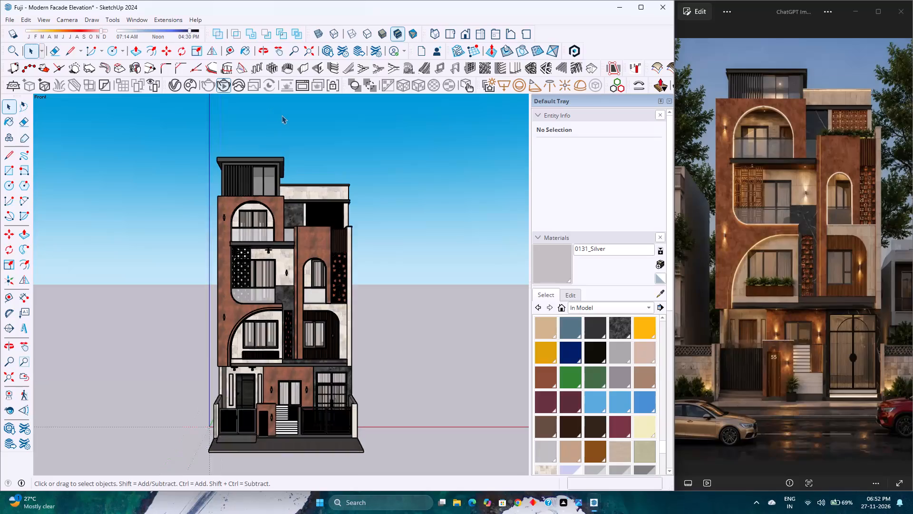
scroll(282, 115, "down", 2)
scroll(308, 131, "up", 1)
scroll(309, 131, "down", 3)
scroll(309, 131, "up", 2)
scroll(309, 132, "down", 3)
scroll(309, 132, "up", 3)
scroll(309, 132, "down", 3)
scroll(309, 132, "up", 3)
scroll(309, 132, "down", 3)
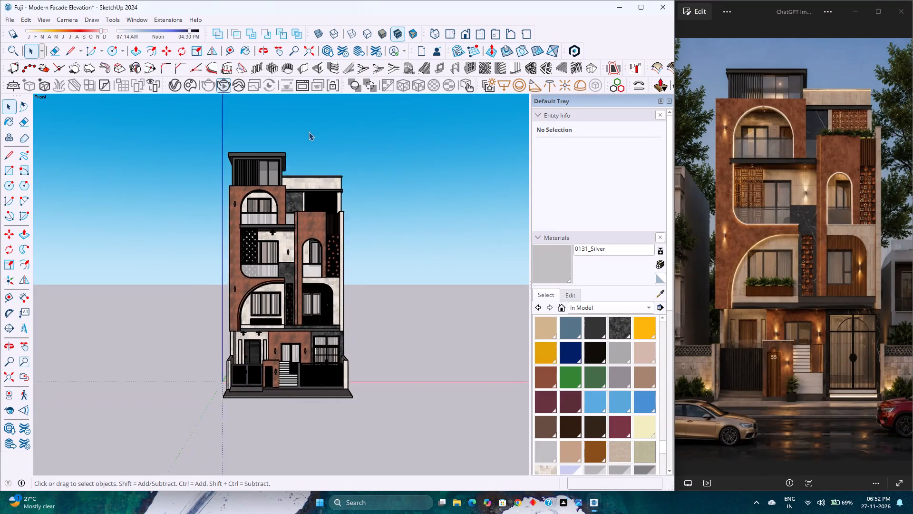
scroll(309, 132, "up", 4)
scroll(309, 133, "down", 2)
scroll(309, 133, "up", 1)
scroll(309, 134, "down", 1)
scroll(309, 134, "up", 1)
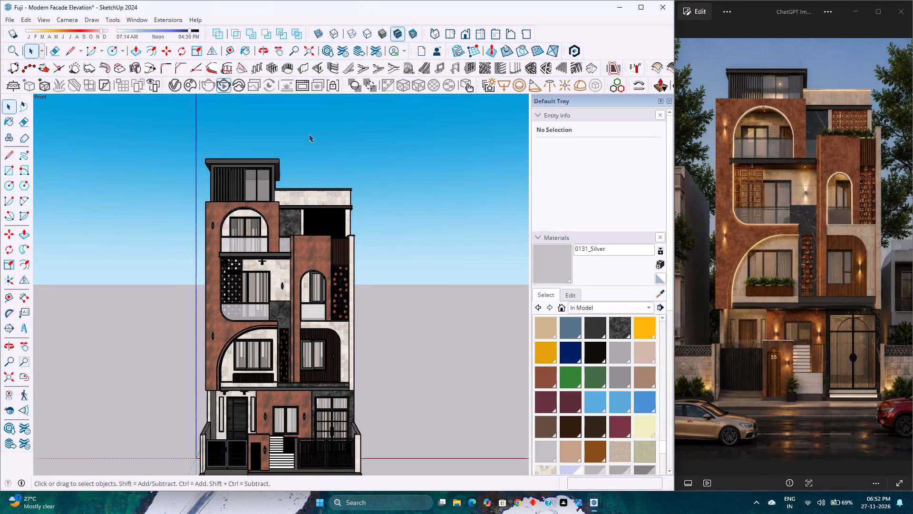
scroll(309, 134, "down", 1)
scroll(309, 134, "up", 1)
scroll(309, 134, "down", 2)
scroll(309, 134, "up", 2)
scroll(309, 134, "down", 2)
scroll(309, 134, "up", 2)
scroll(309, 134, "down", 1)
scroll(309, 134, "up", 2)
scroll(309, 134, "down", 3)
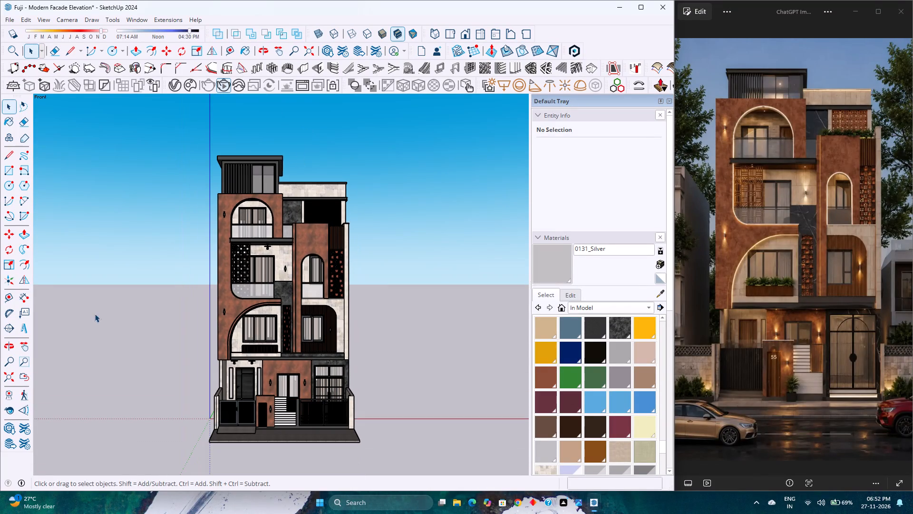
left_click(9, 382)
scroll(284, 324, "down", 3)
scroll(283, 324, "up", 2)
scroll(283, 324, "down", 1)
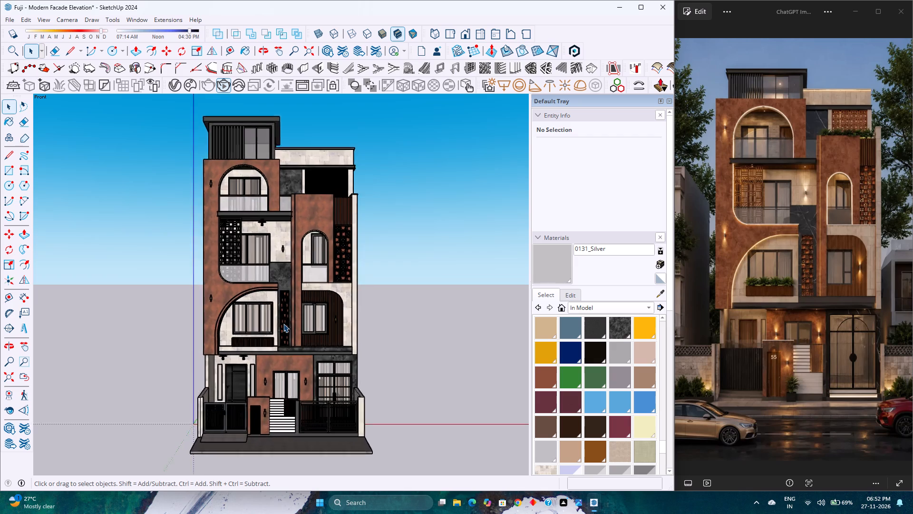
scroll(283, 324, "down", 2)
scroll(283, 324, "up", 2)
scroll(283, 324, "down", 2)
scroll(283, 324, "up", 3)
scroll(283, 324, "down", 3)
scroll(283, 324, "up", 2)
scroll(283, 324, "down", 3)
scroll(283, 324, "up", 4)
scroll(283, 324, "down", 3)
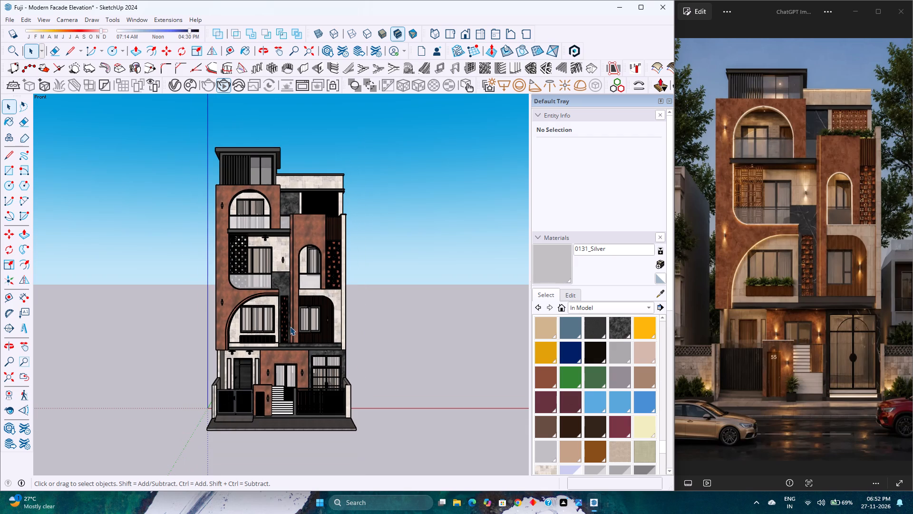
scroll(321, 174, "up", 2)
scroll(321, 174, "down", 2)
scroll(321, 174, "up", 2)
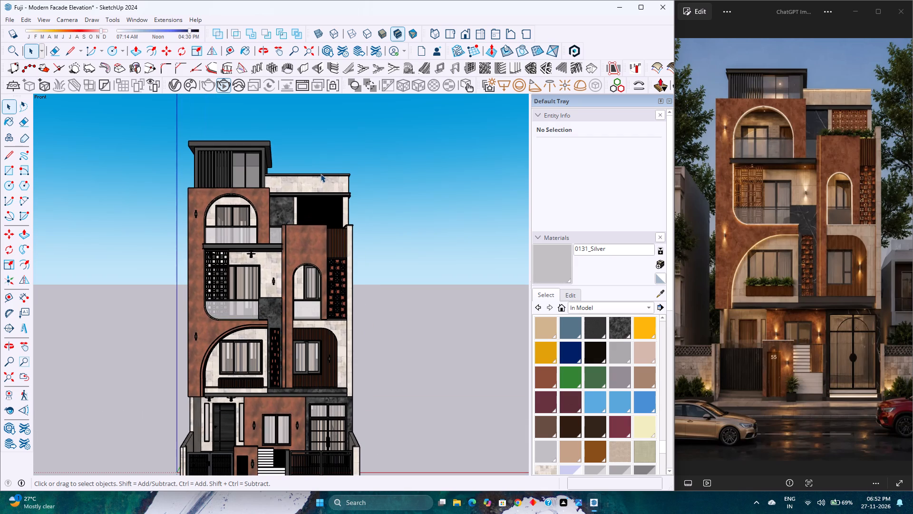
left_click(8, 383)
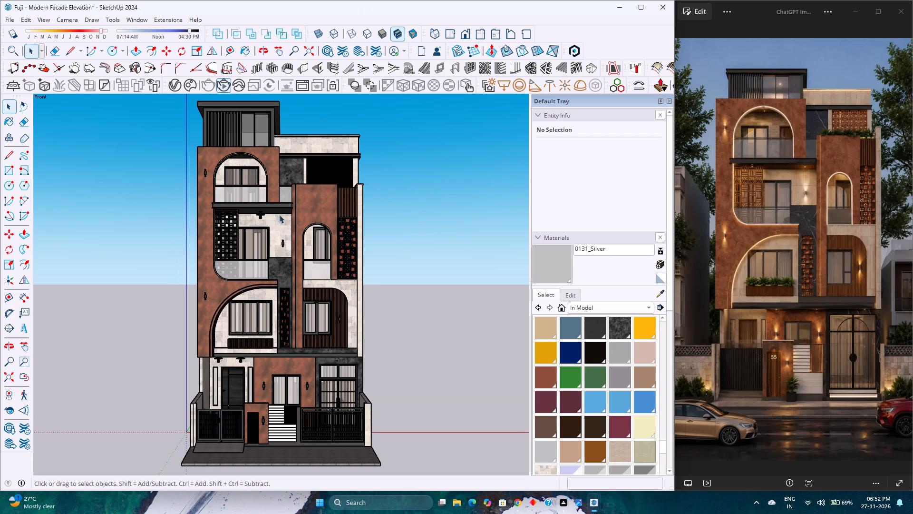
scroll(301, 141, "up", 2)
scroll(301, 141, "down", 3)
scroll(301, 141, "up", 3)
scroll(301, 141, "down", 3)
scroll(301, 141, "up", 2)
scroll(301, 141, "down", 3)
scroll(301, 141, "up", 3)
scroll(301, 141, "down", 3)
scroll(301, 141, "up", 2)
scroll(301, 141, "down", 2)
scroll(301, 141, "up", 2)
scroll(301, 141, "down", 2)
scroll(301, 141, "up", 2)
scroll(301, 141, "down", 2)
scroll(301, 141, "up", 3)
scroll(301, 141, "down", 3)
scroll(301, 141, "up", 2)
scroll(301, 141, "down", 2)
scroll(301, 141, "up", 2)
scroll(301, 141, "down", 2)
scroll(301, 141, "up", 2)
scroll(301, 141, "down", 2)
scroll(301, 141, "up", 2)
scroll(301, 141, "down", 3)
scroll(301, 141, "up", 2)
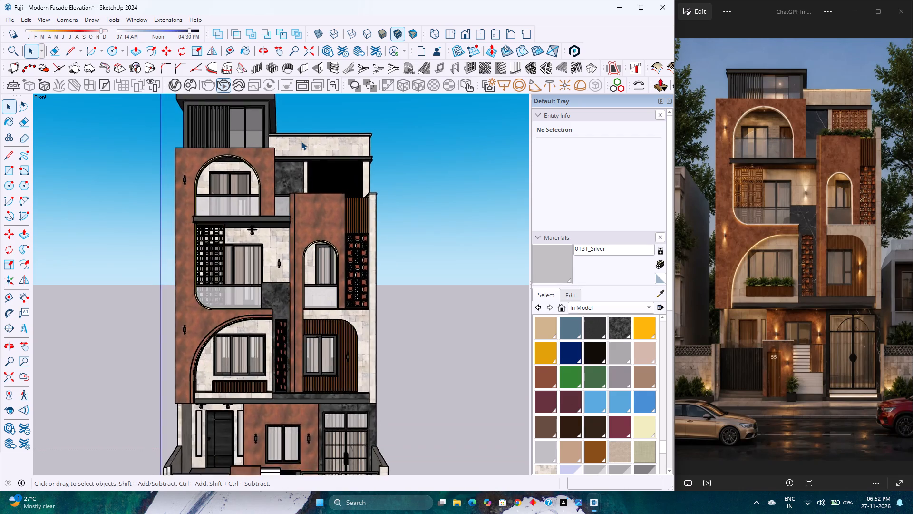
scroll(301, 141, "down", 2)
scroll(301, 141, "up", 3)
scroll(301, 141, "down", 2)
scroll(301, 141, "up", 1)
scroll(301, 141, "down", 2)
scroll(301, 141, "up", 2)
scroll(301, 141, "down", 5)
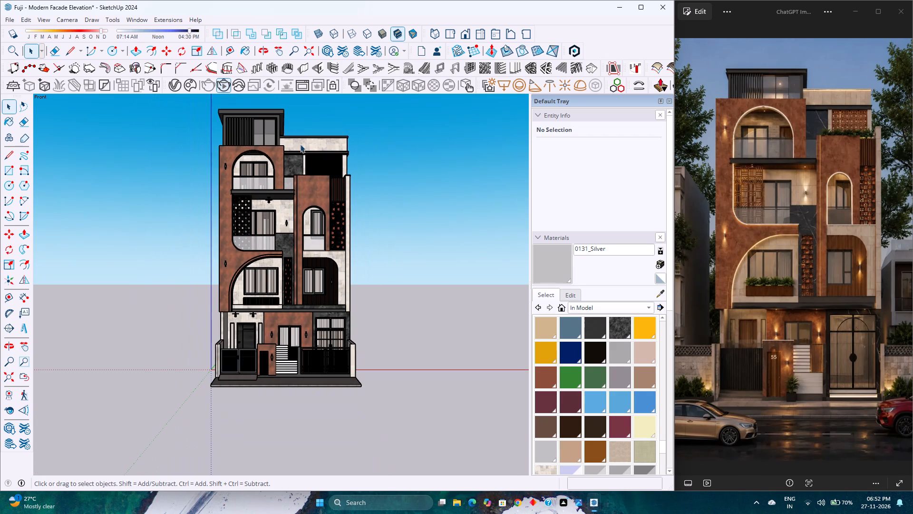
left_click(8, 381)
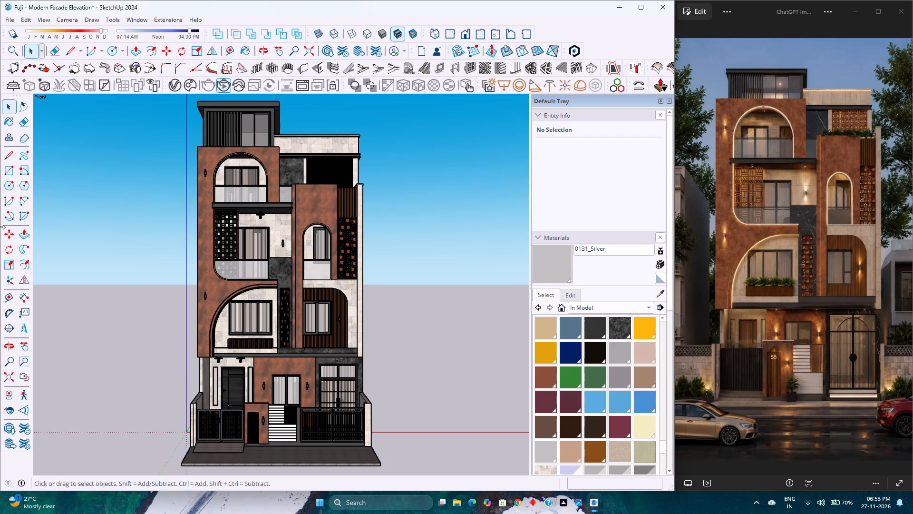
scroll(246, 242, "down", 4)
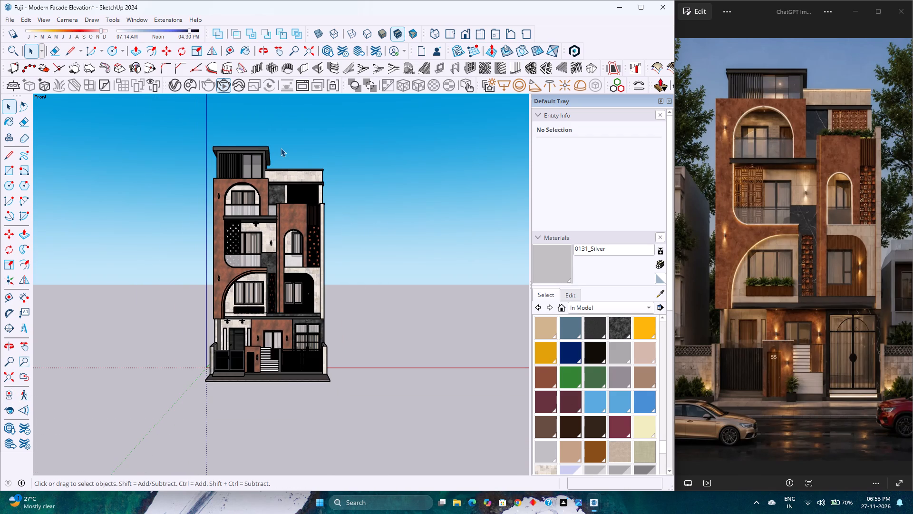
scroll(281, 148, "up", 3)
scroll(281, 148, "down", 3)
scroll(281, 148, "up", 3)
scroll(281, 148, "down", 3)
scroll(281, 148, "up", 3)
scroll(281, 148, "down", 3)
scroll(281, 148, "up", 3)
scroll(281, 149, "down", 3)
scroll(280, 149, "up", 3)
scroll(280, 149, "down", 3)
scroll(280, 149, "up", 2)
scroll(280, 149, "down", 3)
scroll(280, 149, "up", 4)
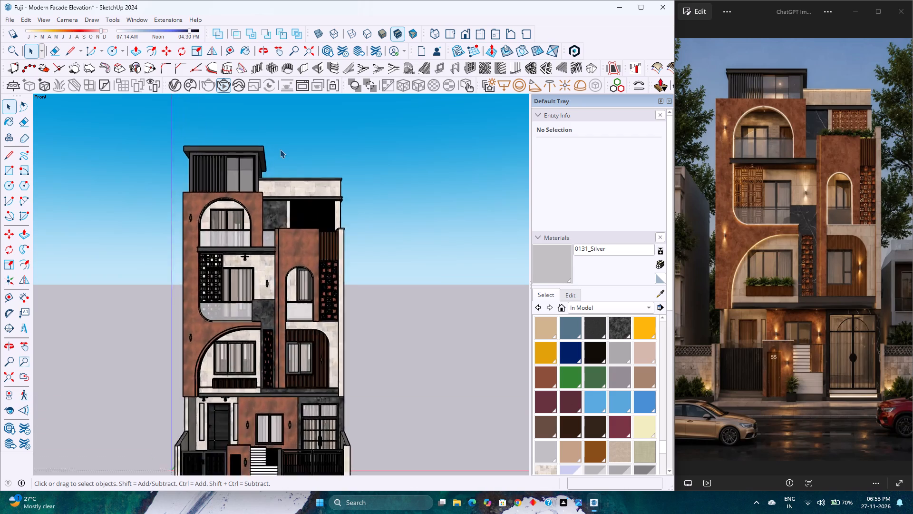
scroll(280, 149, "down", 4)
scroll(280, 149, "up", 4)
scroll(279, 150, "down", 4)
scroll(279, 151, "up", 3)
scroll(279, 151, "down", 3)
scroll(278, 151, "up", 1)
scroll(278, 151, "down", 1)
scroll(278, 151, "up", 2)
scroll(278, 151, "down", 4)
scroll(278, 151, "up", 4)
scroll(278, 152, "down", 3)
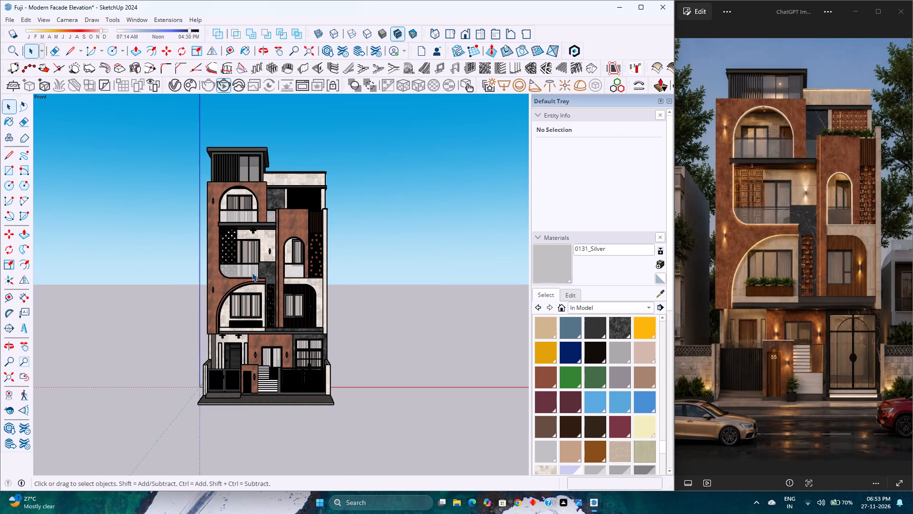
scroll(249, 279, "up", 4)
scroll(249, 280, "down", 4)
Examine the building from a slightly raised front angle and an angled view of its side wall, and return to a near-frontal view.
middle_click_drag(290, 243, 280, 277)
middle_click(280, 277)
scroll(271, 285, "up", 4)
scroll(270, 285, "down", 4)
scroll(270, 285, "up", 3)
scroll(270, 285, "down", 3)
scroll(270, 285, "up", 3)
scroll(270, 285, "down", 3)
scroll(252, 302, "up", 3)
scroll(252, 302, "down", 3)
scroll(251, 302, "up", 2)
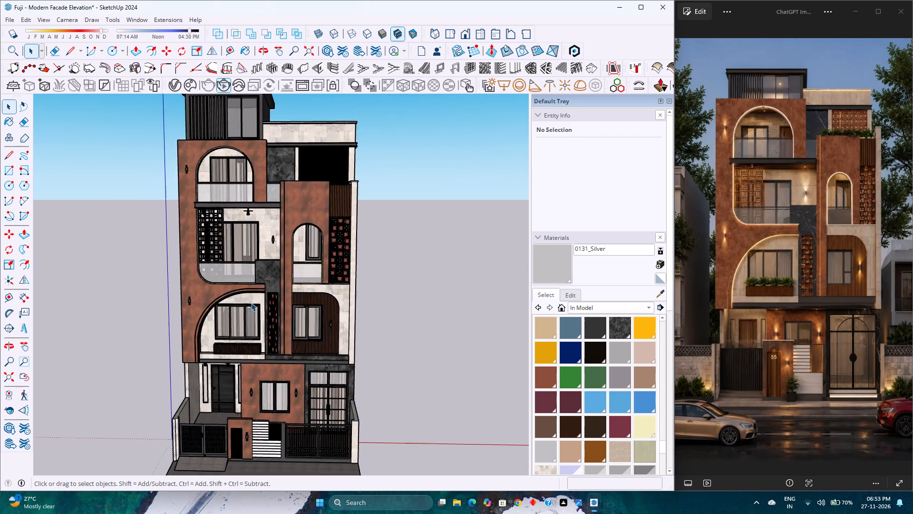
scroll(251, 303, "down", 3)
scroll(251, 303, "up", 3)
scroll(251, 303, "down", 3)
scroll(251, 303, "up", 4)
scroll(251, 303, "down", 4)
middle_click_drag(337, 366, 196, 343)
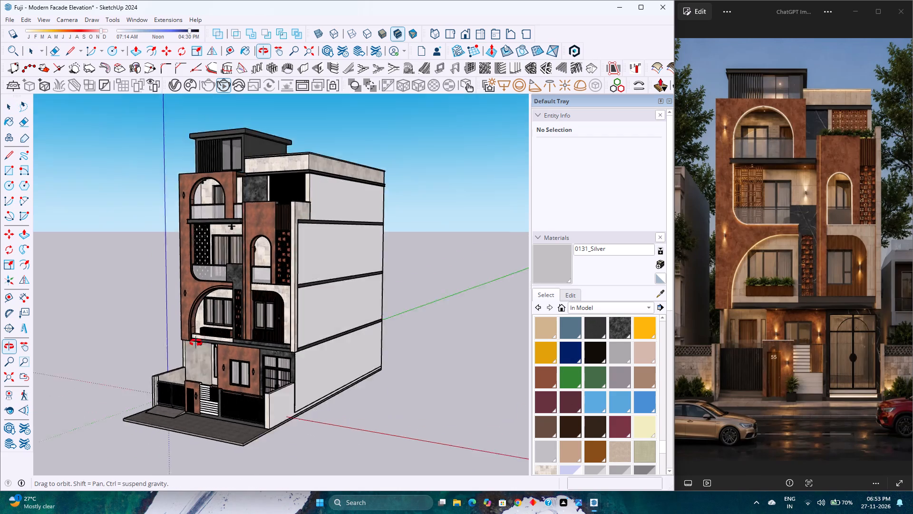
middle_click_drag(196, 343, 347, 363)
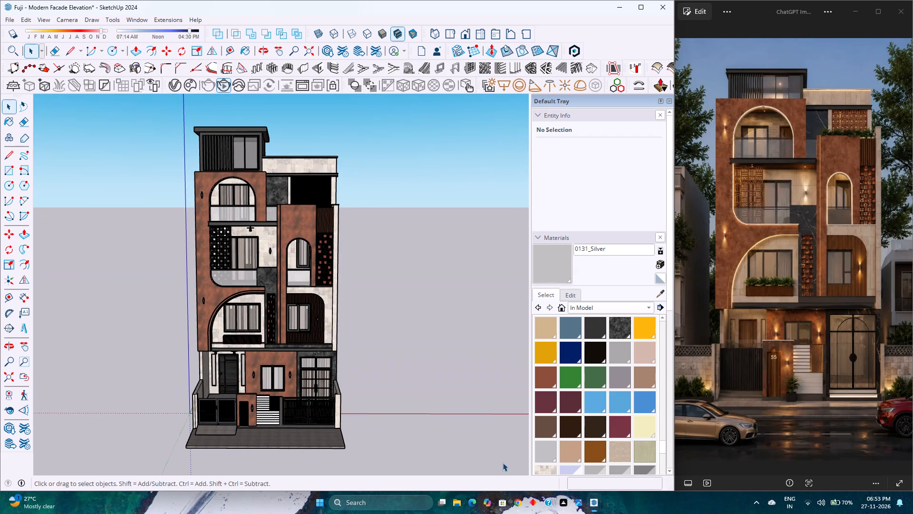
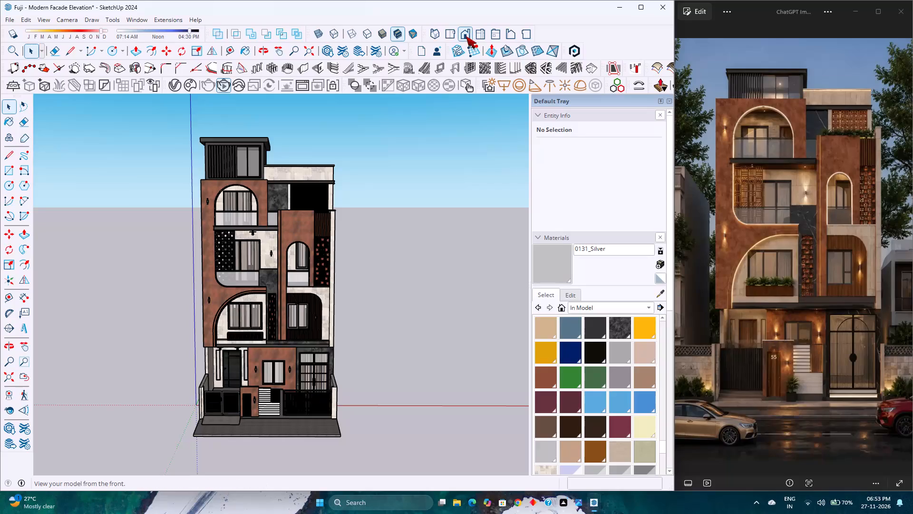
Switch to the standard front view, fit the whole model, and examine the facade and its wall lights against the reference render.
left_click(463, 38)
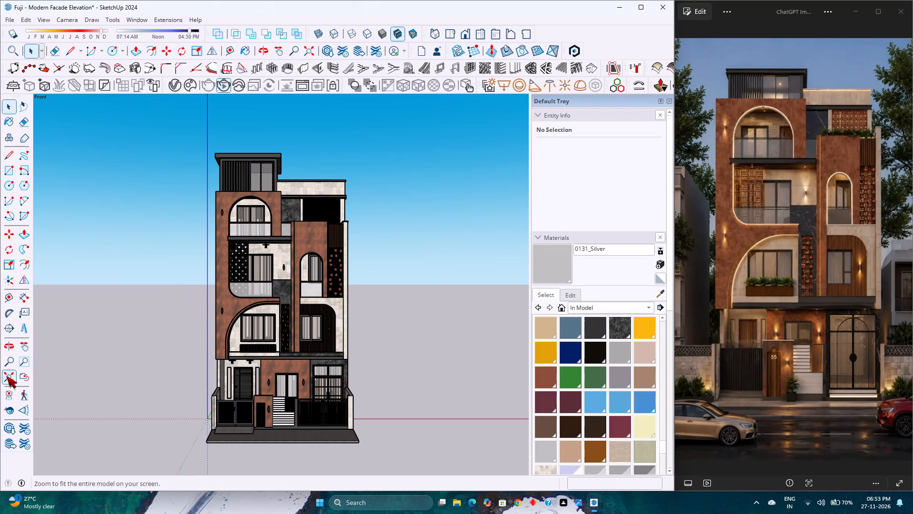
left_click(4, 377)
scroll(270, 311, "down", 1)
scroll(270, 311, "up", 1)
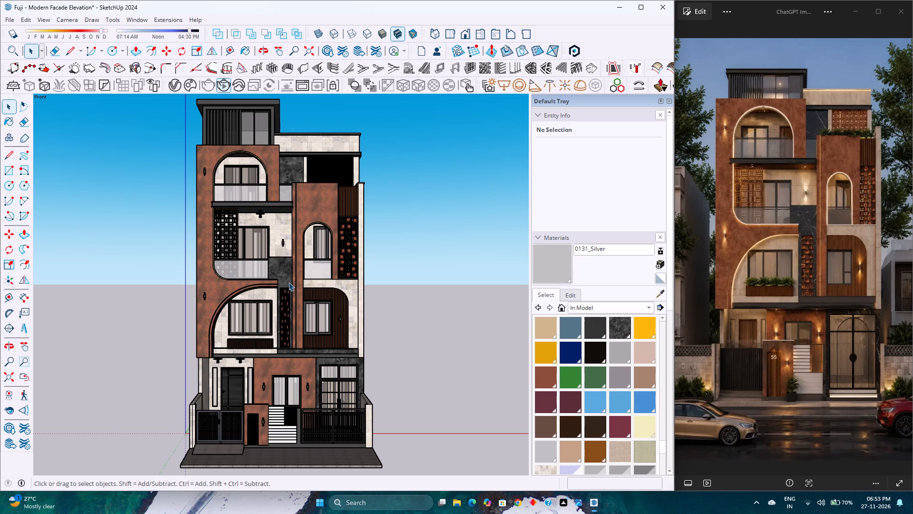
scroll(289, 282, "down", 3)
scroll(289, 282, "up", 3)
scroll(288, 282, "down", 3)
scroll(288, 282, "up", 3)
scroll(283, 276, "down", 4)
scroll(283, 276, "up", 4)
scroll(283, 276, "down", 4)
scroll(283, 276, "up", 4)
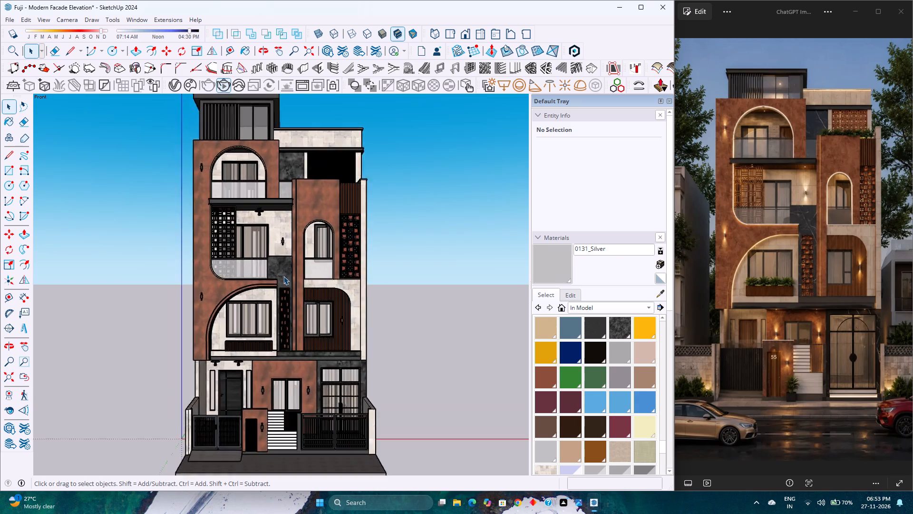
scroll(283, 276, "down", 4)
scroll(283, 276, "up", 4)
scroll(283, 276, "down", 4)
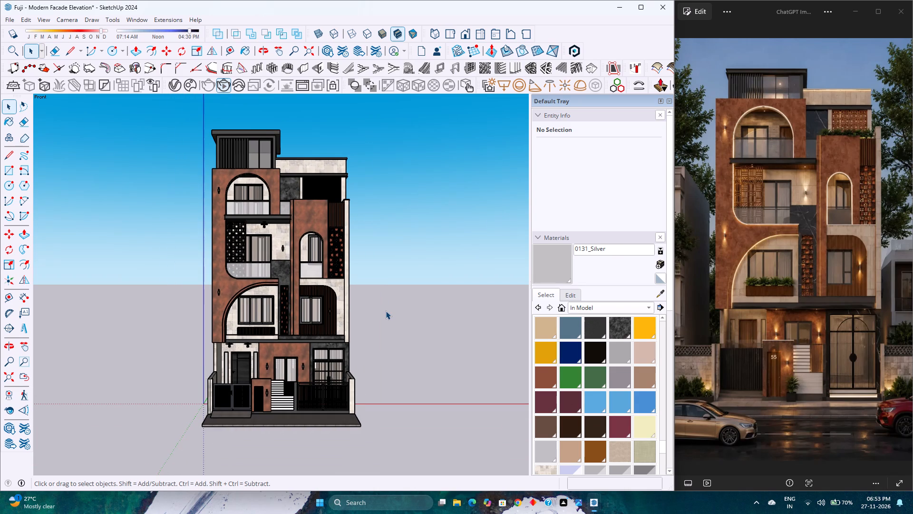
scroll(386, 311, "up", 3)
scroll(305, 252, "up", 4)
scroll(306, 255, "down", 2)
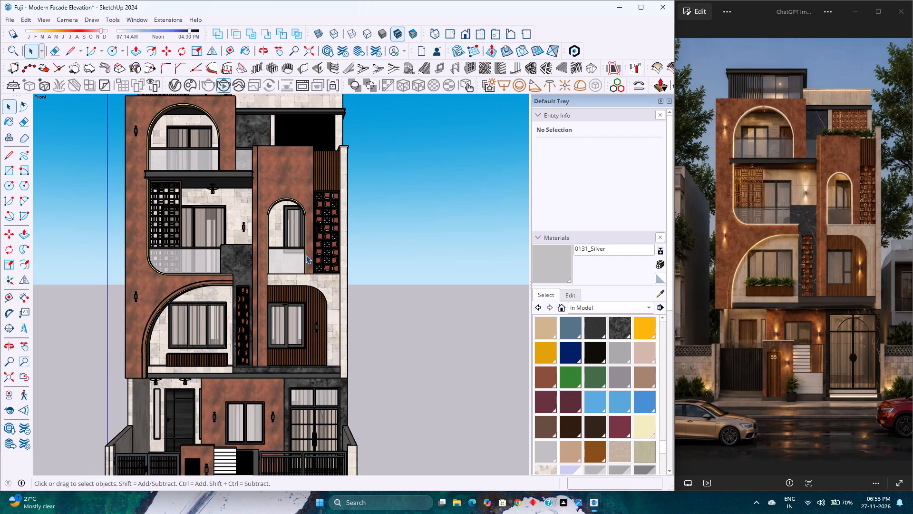
scroll(306, 255, "down", 6)
scroll(296, 264, "up", 2)
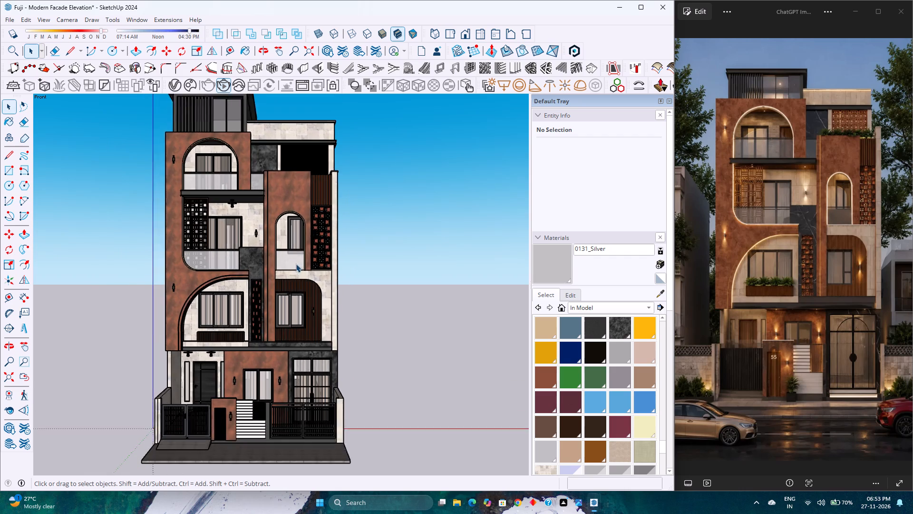
scroll(296, 264, "up", 2)
scroll(238, 270, "up", 4)
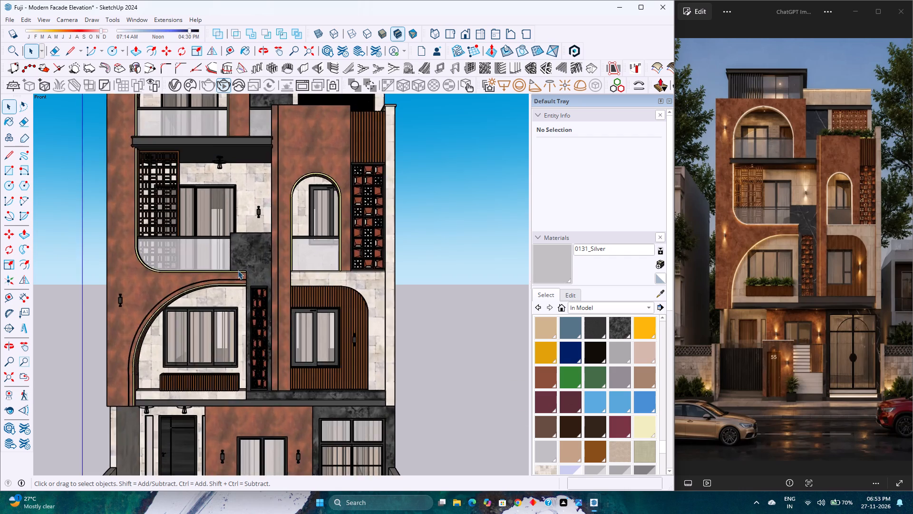
scroll(238, 270, "down", 4)
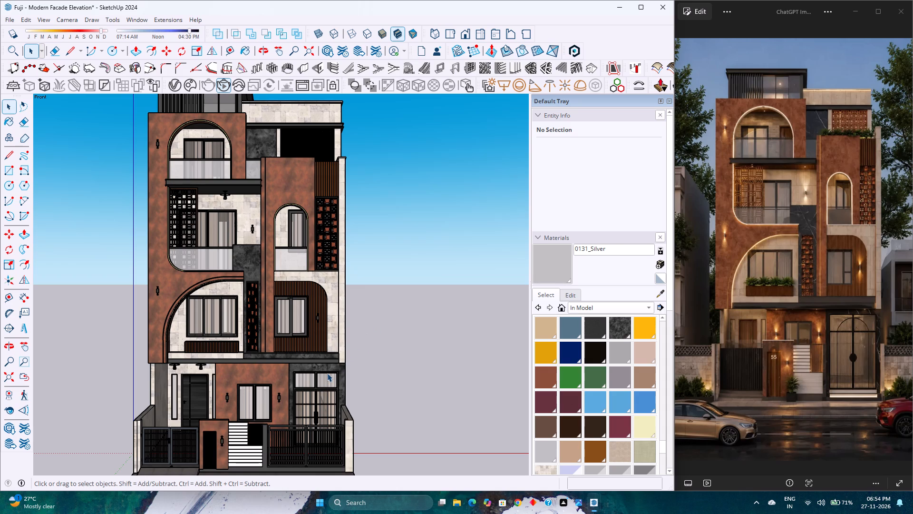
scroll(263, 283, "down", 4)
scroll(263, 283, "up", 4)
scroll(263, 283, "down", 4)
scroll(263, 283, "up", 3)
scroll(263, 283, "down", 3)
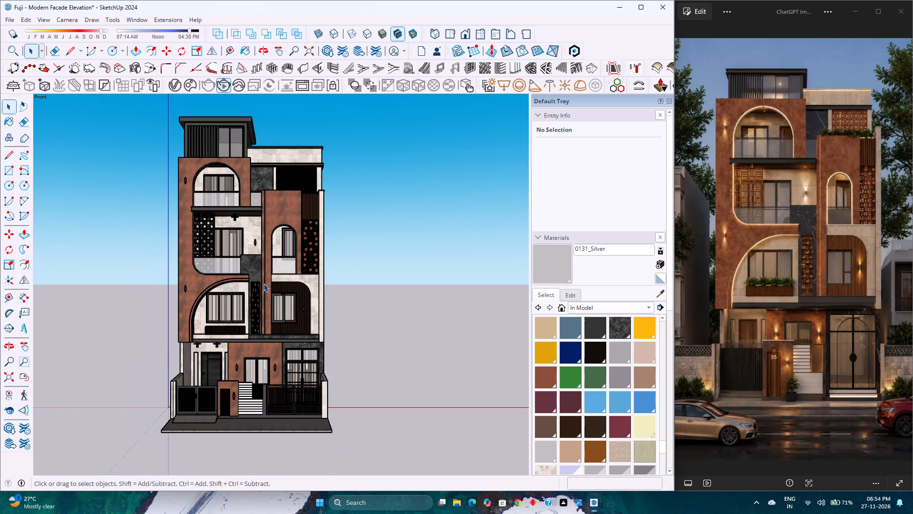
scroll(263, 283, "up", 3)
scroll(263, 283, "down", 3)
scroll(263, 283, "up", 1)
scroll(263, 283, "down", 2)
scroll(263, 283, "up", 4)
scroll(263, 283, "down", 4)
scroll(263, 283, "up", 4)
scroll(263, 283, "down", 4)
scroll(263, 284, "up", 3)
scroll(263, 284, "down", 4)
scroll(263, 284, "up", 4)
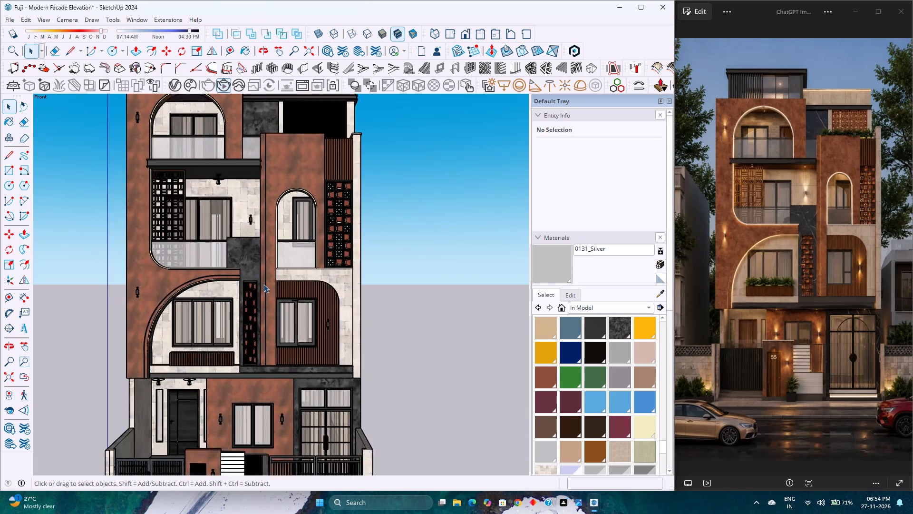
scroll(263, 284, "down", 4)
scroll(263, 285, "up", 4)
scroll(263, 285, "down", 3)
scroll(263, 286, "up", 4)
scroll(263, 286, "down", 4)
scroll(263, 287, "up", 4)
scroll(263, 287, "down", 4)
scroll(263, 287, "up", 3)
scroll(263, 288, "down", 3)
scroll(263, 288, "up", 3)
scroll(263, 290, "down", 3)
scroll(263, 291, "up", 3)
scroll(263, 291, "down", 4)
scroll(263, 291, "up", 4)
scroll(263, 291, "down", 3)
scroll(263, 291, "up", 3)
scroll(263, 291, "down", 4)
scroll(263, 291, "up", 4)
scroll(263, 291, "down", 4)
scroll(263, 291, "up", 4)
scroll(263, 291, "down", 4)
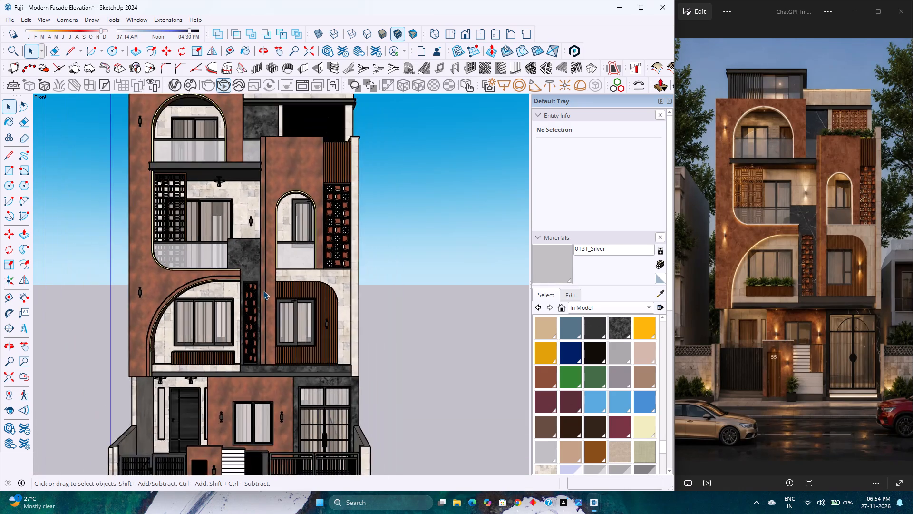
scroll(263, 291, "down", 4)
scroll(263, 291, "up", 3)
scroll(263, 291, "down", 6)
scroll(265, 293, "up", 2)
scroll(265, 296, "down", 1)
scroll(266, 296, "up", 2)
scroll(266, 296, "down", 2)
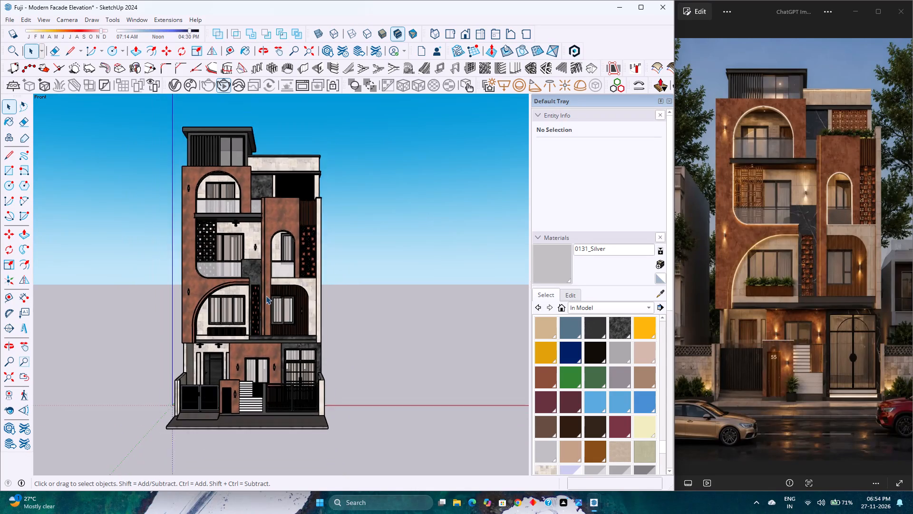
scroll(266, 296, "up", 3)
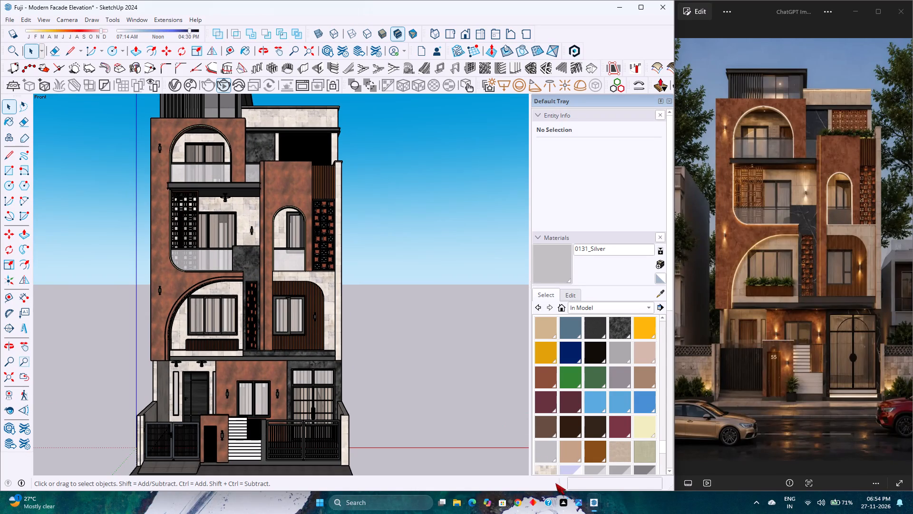
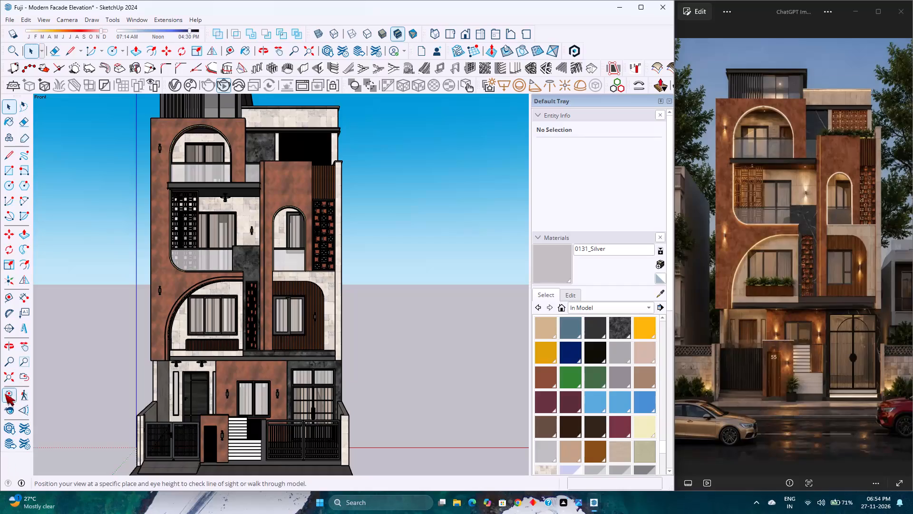
Fit the whole model in the front view and compare the complete facade with the reference render.
left_click(8, 380)
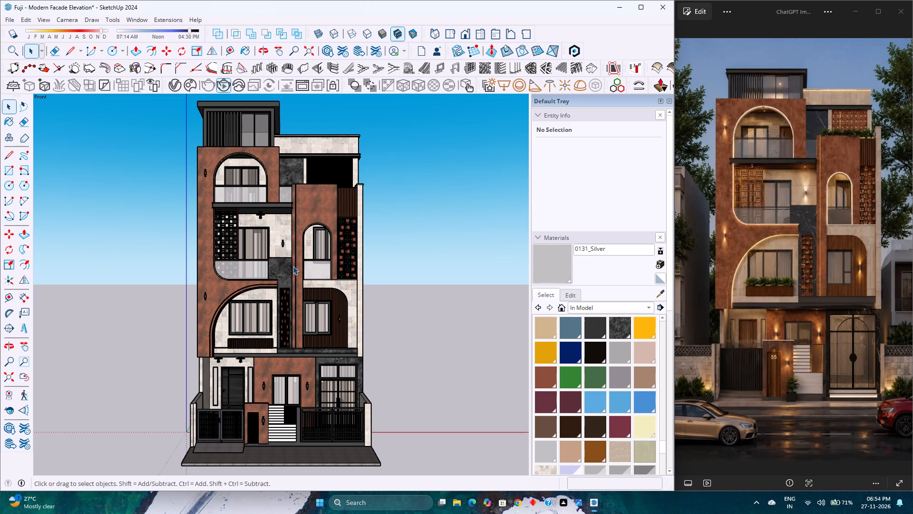
scroll(291, 266, "up", 1)
scroll(291, 266, "down", 2)
scroll(291, 266, "up", 2)
scroll(291, 266, "down", 1)
scroll(291, 266, "up", 1)
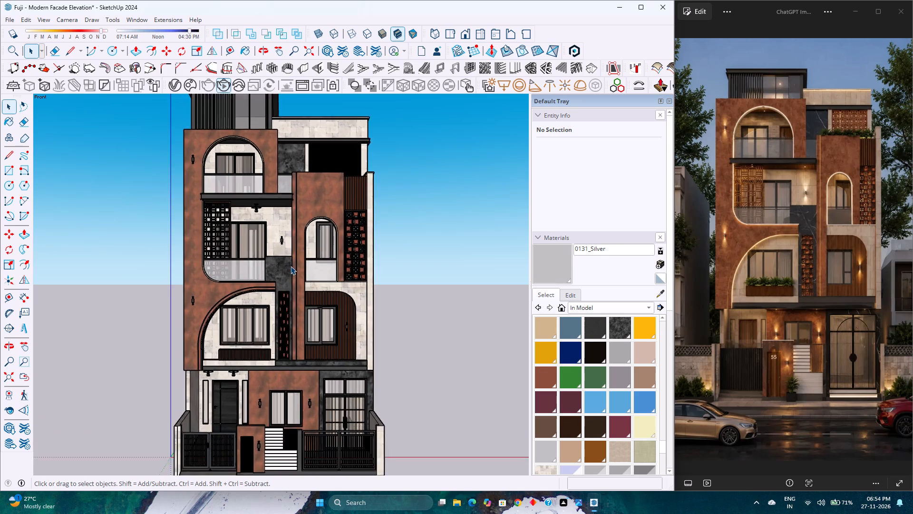
scroll(291, 266, "down", 2)
scroll(291, 266, "up", 2)
scroll(291, 266, "down", 2)
scroll(291, 266, "up", 2)
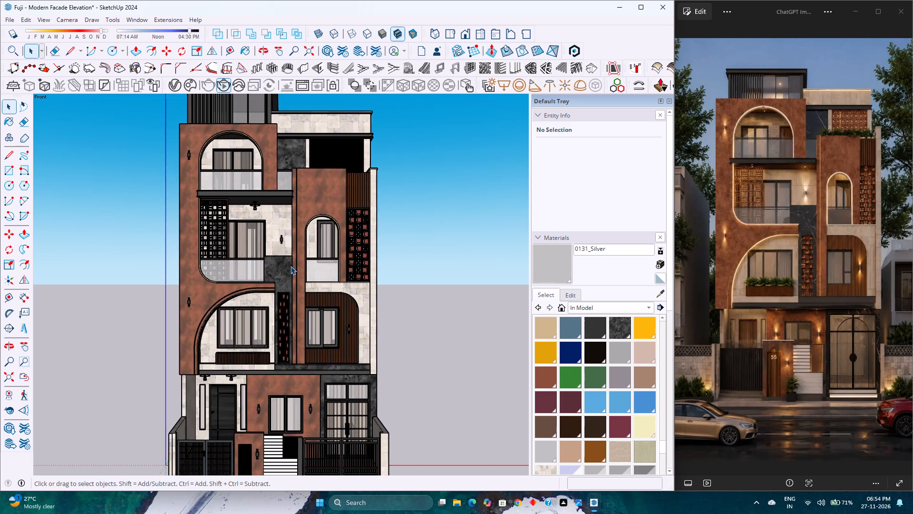
scroll(291, 266, "down", 3)
scroll(291, 254, "up", 1)
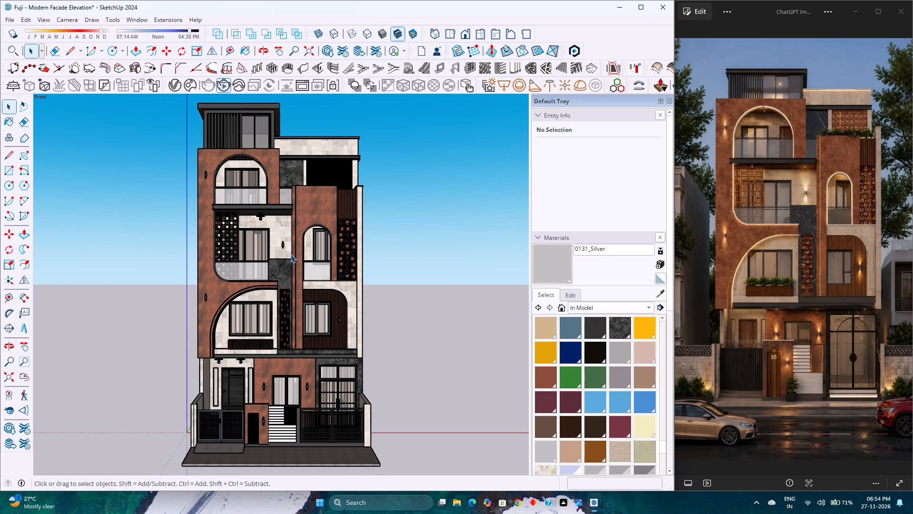
scroll(291, 254, "down", 1)
scroll(291, 254, "up", 1)
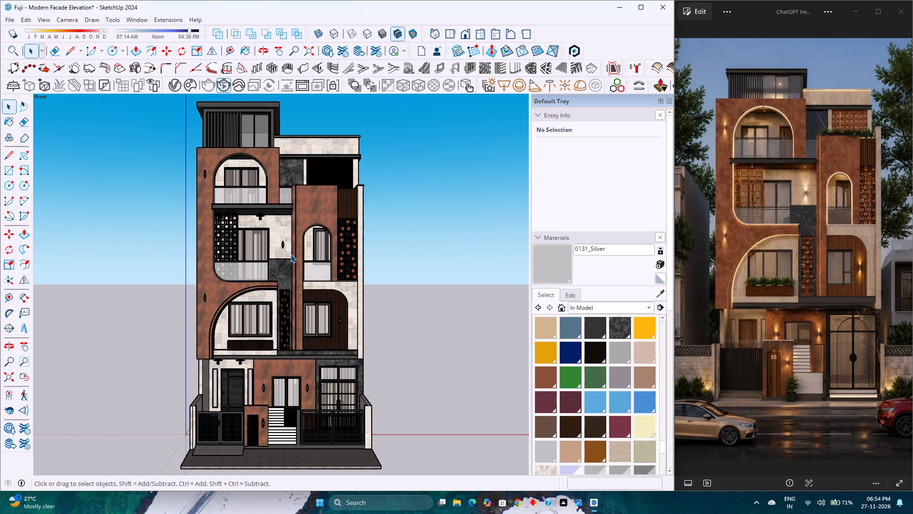
scroll(291, 254, "down", 1)
scroll(291, 254, "up", 1)
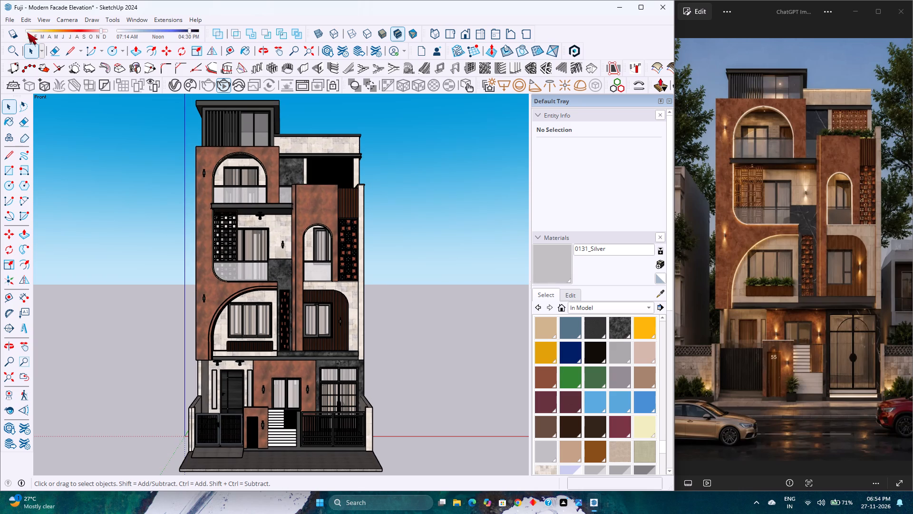
Save the Fuji - Modern Facade Elevation model.
left_click(9, 17)
left_click(58, 65)
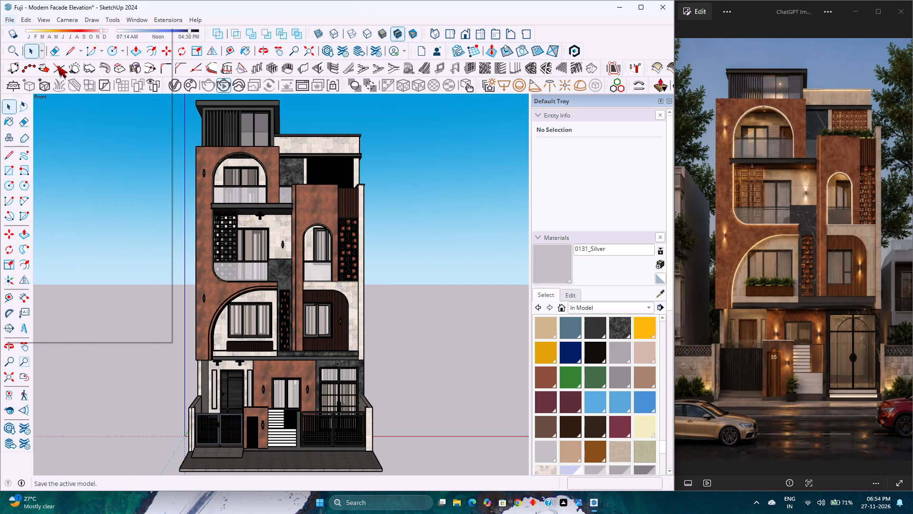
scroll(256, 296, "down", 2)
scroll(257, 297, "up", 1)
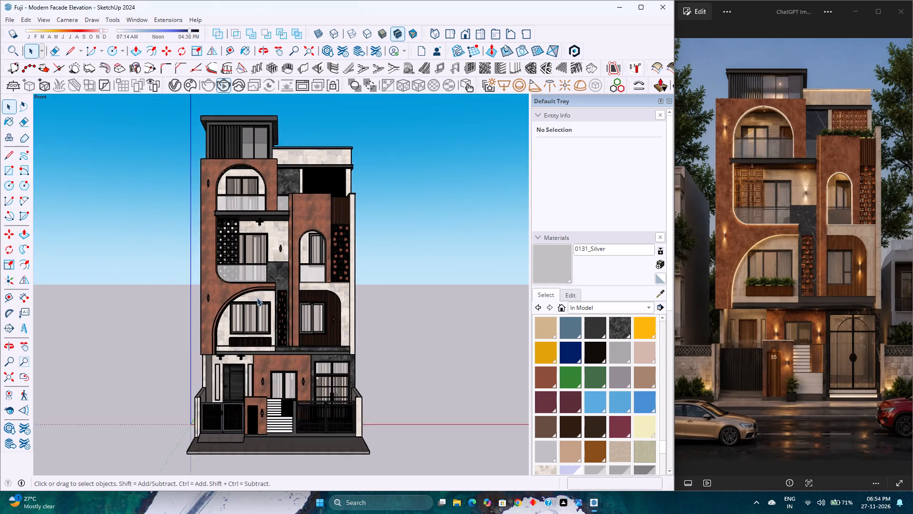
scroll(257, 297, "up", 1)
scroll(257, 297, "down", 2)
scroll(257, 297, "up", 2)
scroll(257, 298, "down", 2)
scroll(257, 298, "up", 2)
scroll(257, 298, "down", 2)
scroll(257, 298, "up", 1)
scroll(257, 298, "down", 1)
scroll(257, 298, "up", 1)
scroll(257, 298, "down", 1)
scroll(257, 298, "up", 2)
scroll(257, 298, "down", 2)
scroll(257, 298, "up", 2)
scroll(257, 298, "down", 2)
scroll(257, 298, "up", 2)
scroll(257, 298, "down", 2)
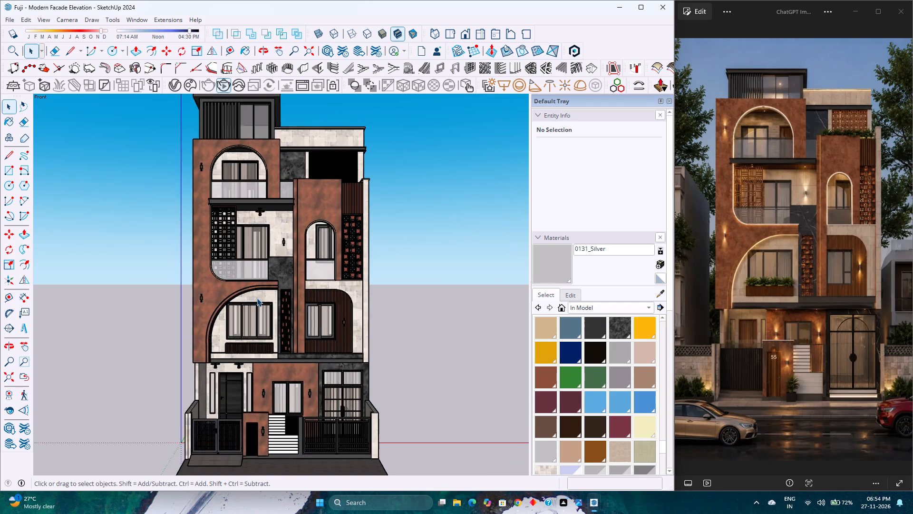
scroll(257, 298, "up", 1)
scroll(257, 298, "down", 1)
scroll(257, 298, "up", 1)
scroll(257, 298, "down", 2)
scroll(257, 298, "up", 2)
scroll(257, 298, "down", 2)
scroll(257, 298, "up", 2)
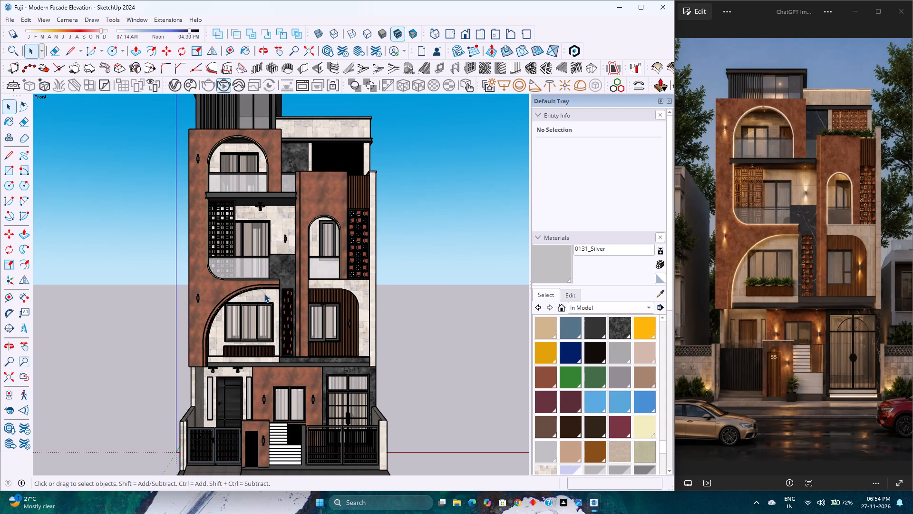
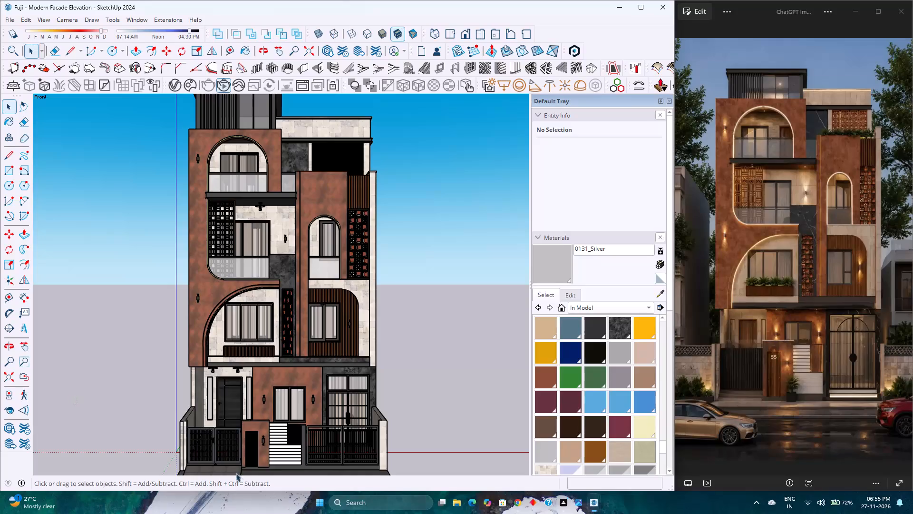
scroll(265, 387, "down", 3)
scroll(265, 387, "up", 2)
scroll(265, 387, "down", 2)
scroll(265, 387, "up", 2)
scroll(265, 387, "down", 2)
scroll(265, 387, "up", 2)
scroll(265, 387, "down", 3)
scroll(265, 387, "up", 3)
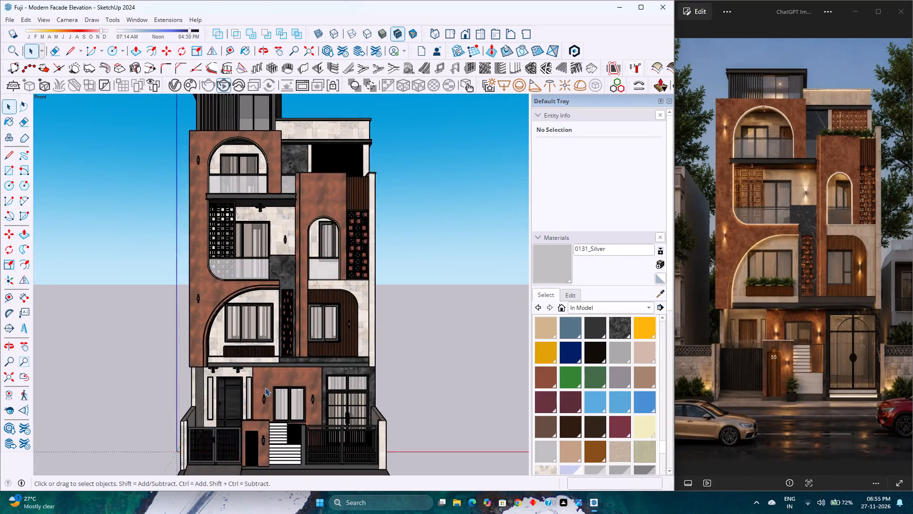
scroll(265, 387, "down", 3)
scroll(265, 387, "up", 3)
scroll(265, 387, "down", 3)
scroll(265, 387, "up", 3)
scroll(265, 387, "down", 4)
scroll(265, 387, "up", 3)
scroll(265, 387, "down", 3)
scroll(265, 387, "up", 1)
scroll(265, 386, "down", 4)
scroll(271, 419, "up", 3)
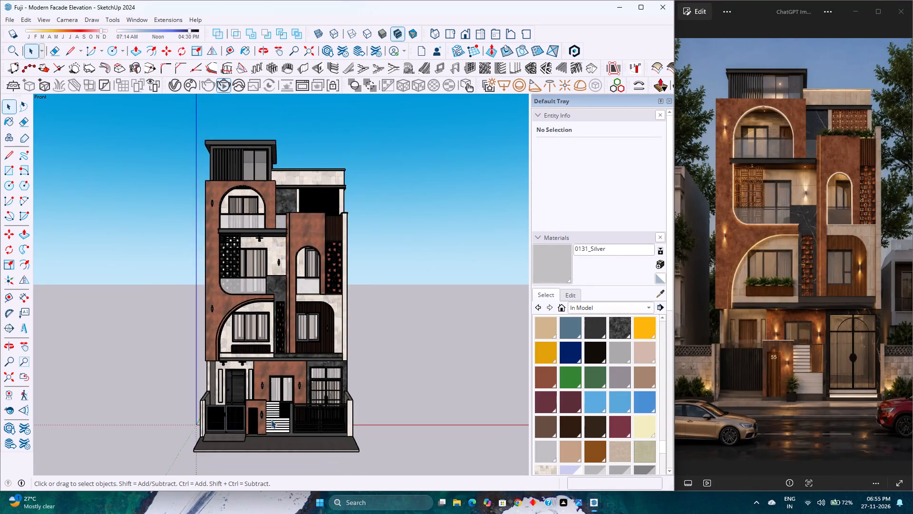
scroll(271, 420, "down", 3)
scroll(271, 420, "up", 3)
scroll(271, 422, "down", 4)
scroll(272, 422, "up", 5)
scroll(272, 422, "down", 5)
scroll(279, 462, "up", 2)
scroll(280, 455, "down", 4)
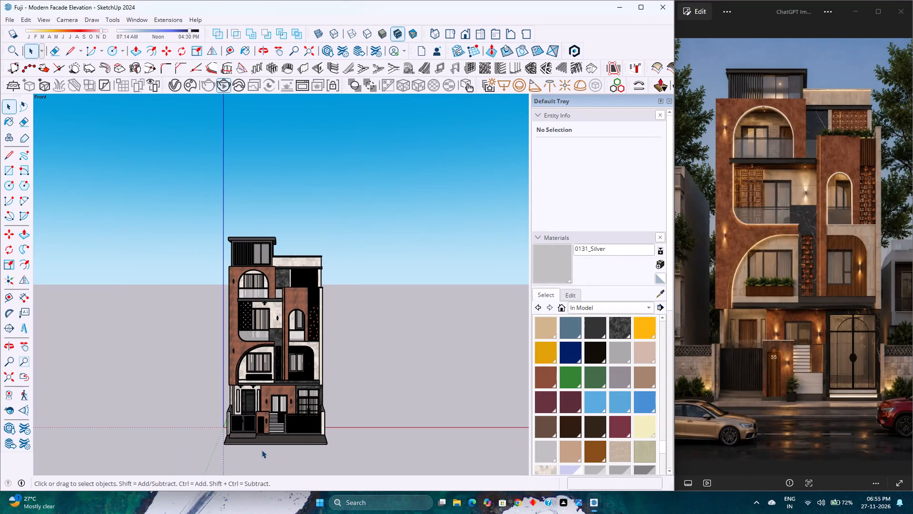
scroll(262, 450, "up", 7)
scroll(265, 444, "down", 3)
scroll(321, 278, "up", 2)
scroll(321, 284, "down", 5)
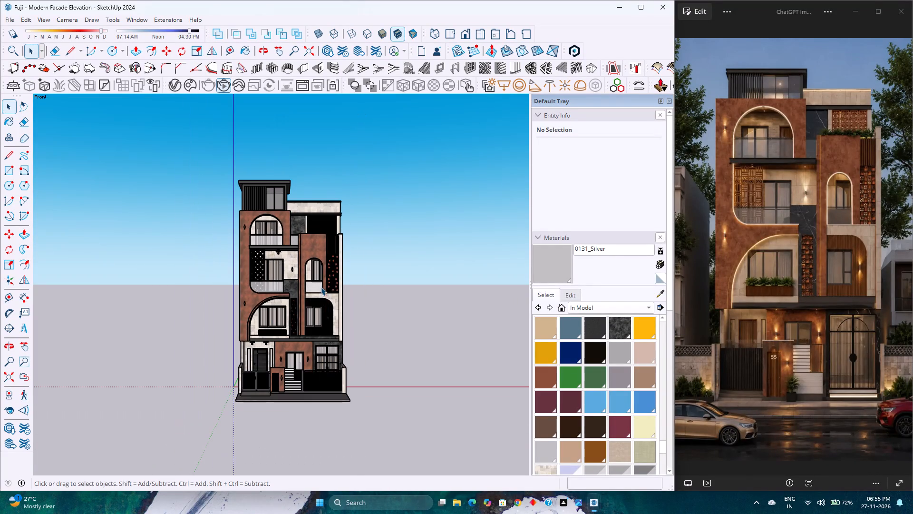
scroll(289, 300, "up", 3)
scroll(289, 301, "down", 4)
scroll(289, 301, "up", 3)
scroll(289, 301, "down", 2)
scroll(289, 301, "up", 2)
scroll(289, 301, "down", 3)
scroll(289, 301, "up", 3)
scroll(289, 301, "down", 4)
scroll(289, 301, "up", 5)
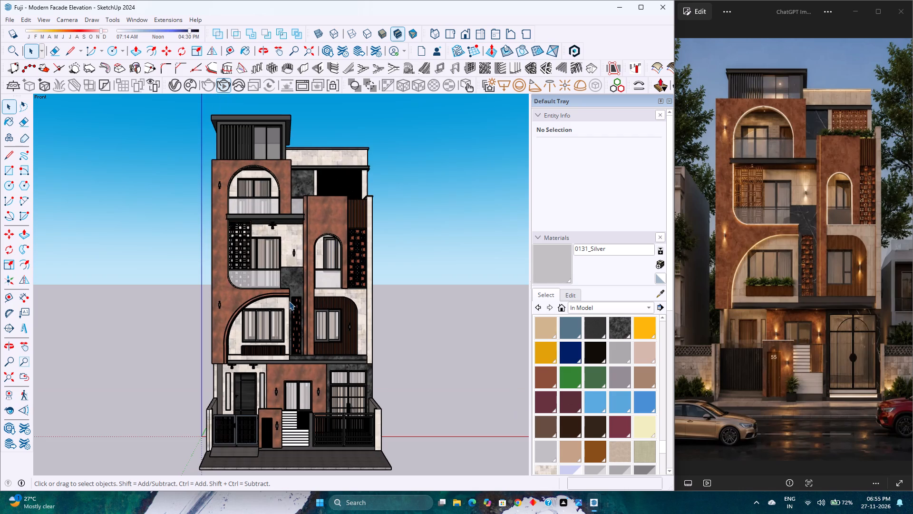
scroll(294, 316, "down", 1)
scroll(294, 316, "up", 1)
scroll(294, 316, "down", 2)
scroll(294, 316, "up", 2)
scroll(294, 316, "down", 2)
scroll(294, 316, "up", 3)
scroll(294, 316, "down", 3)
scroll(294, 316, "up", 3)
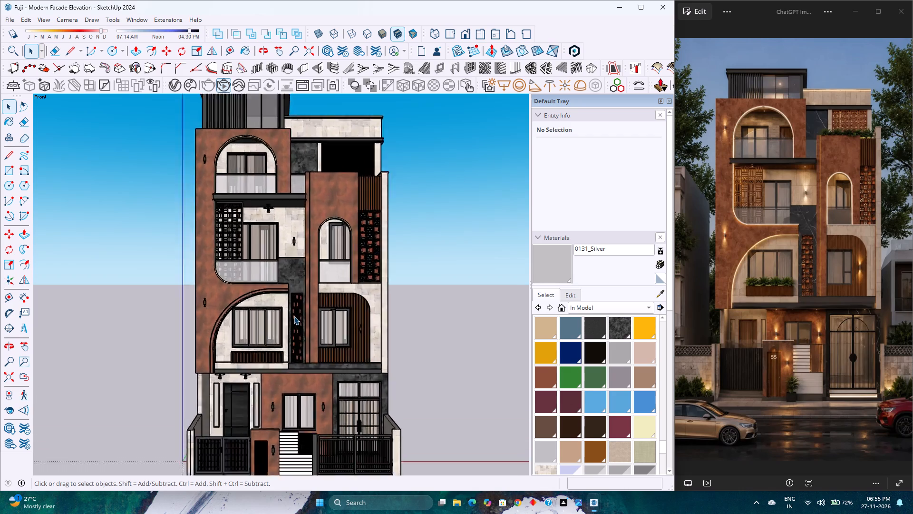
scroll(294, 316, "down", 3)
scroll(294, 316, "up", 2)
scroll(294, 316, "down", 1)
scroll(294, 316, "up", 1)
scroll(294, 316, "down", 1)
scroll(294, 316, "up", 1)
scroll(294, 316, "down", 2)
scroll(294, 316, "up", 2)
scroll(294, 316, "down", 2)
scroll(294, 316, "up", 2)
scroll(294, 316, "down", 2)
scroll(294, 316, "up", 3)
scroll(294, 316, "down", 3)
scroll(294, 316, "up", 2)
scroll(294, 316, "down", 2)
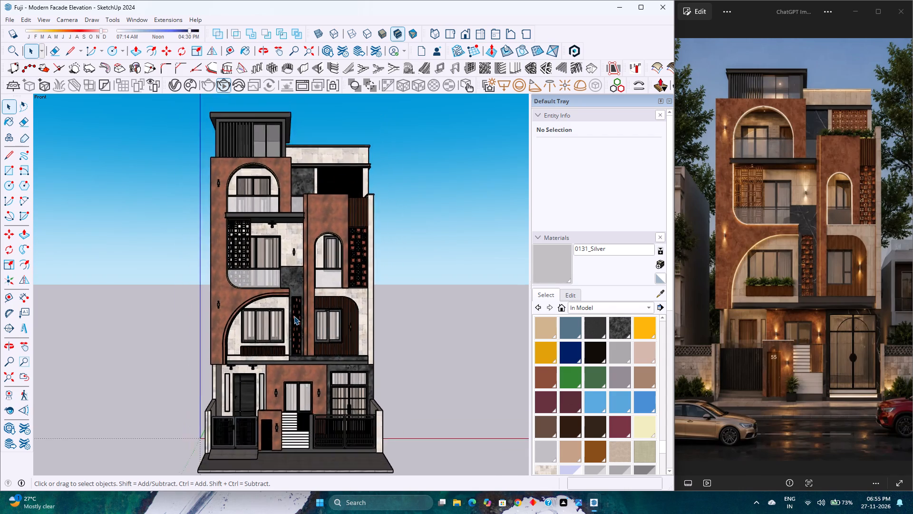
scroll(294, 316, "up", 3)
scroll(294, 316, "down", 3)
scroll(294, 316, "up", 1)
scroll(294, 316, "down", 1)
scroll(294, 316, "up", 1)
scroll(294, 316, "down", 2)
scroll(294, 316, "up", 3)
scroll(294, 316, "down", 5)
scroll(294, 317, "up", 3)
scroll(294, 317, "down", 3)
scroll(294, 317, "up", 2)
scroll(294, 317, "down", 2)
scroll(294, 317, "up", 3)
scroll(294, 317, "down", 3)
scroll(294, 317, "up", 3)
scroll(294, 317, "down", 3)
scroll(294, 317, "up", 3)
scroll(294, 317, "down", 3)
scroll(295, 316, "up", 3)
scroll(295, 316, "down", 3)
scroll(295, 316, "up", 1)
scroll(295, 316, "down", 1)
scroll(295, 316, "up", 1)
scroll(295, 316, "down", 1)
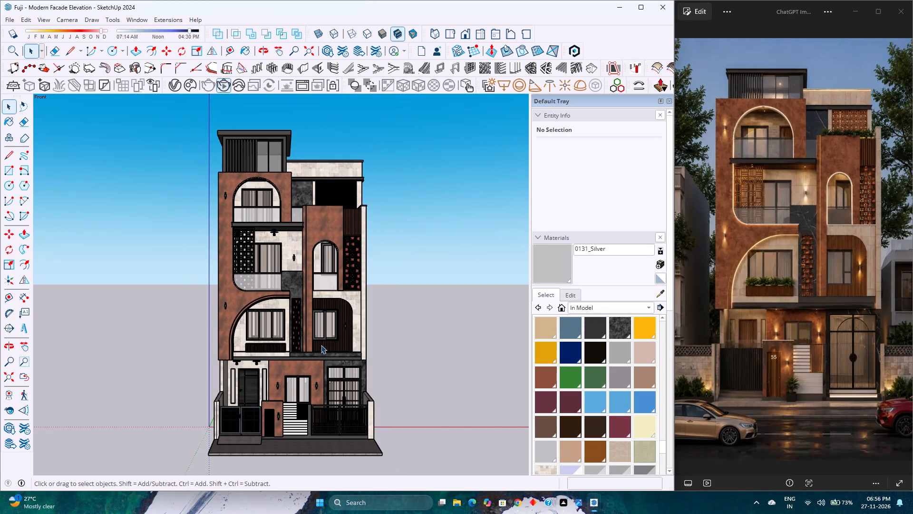
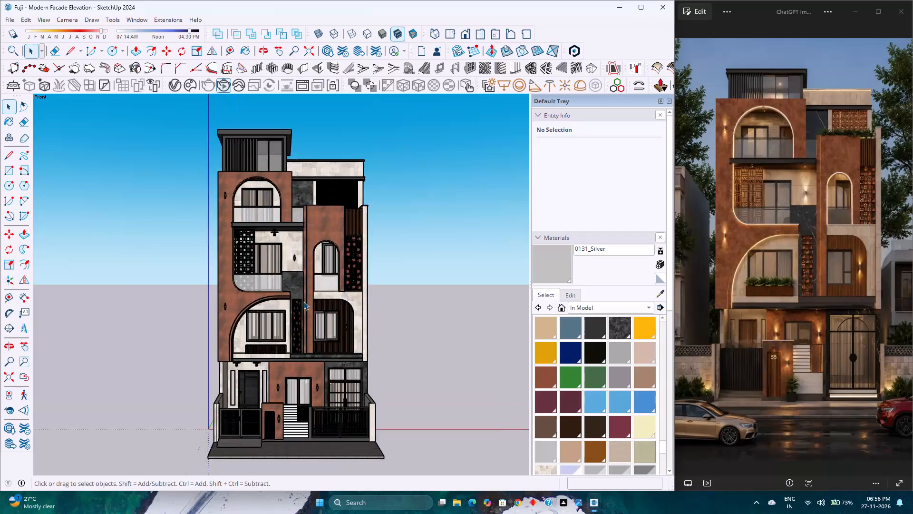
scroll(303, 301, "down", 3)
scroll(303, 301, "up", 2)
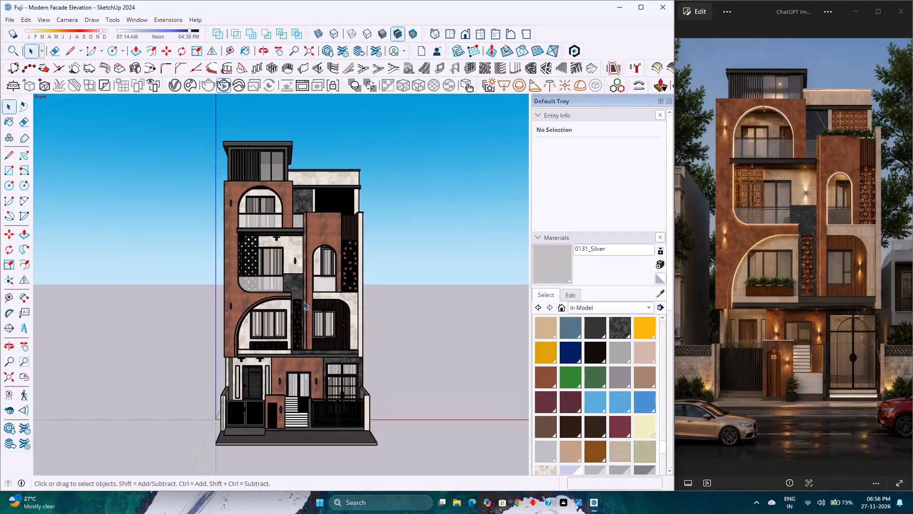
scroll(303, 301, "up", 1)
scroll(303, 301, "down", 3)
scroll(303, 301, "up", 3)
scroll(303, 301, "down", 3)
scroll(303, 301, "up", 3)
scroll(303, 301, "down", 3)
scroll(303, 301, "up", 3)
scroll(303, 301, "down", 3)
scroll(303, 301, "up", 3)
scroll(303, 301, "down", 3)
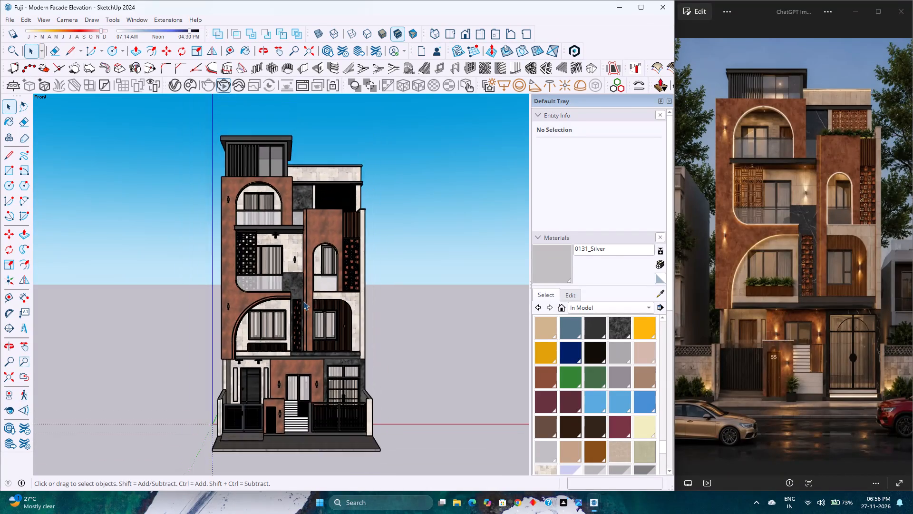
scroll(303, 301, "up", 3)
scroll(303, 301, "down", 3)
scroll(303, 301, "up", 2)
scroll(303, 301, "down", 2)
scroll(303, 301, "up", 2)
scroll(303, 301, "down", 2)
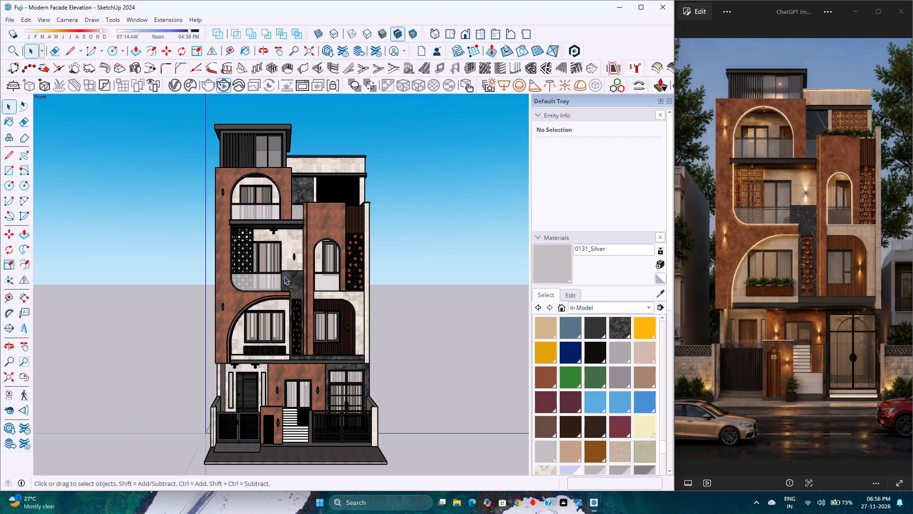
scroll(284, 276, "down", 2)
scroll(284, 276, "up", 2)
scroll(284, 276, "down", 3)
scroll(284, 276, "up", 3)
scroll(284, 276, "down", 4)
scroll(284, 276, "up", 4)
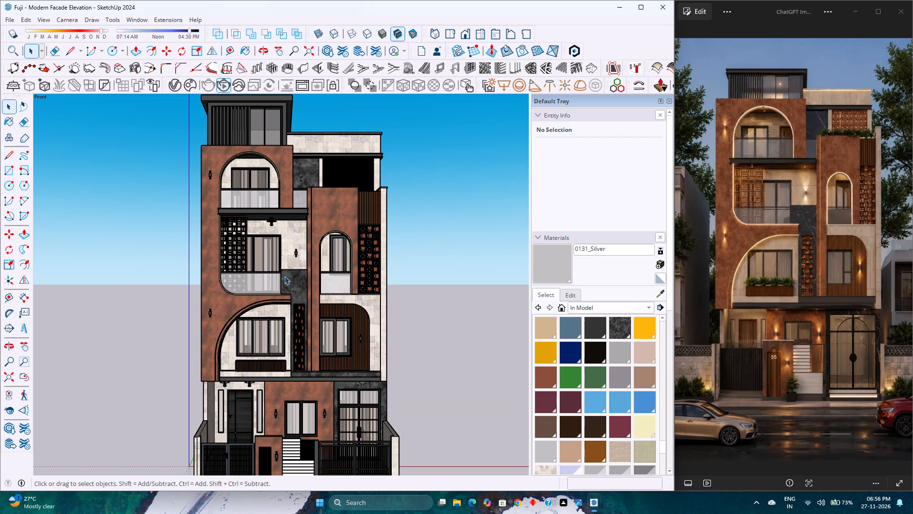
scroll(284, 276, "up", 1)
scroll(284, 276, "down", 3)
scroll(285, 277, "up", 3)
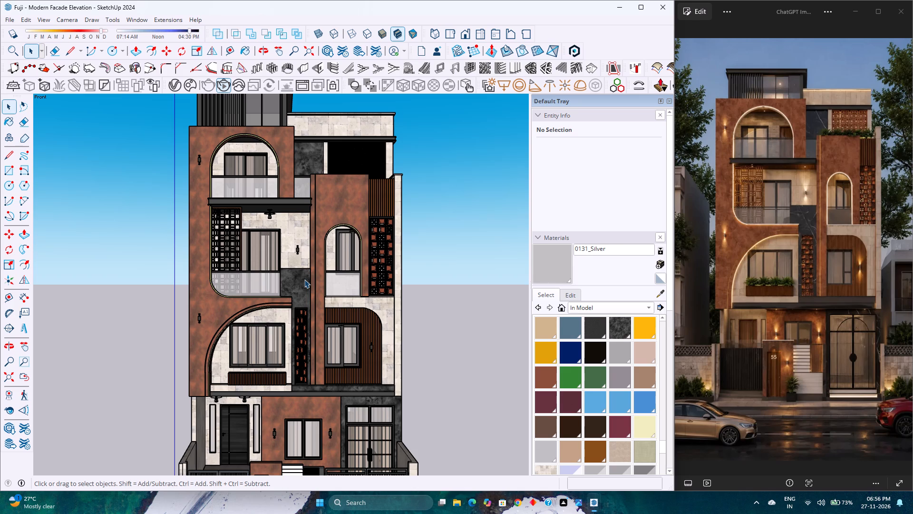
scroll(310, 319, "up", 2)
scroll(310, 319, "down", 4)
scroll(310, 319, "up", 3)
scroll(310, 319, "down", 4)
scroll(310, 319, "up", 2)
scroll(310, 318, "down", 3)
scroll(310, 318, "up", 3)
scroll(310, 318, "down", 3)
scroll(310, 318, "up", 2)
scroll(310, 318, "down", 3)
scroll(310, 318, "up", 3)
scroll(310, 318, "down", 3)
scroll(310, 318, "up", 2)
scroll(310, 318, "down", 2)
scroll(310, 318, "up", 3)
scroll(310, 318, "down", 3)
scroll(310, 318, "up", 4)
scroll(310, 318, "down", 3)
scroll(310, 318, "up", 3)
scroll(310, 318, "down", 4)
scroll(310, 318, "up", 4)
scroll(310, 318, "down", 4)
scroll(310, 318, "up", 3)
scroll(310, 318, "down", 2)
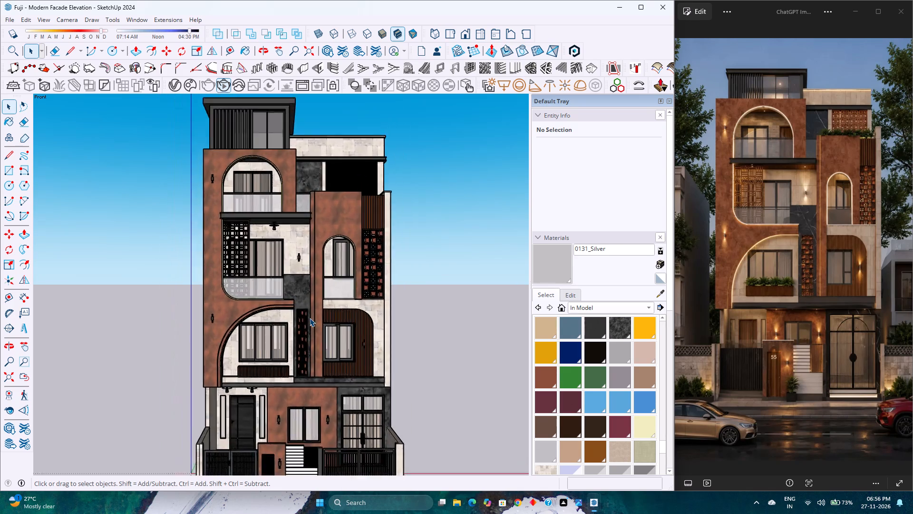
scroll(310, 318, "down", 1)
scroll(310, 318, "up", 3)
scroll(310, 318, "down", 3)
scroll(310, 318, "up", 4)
Examine the facade from an angle, checking the arched openings, window frames, jali screens and wall lights against the reference render.
middle_click_drag(310, 318, 365, 316)
scroll(360, 316, "down", 4)
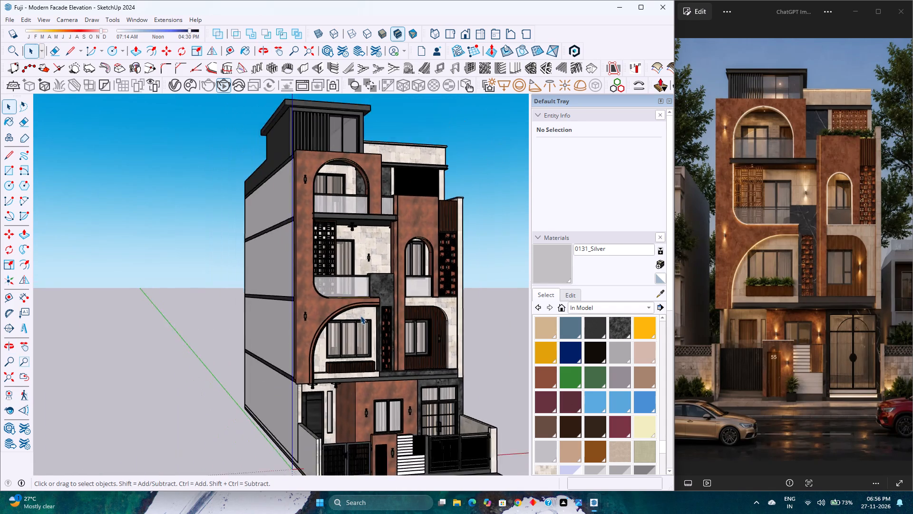
scroll(360, 316, "up", 1)
scroll(357, 315, "down", 3)
scroll(357, 315, "up", 2)
middle_click(357, 315)
middle_click_drag(357, 315, 349, 317)
scroll(343, 315, "up", 1)
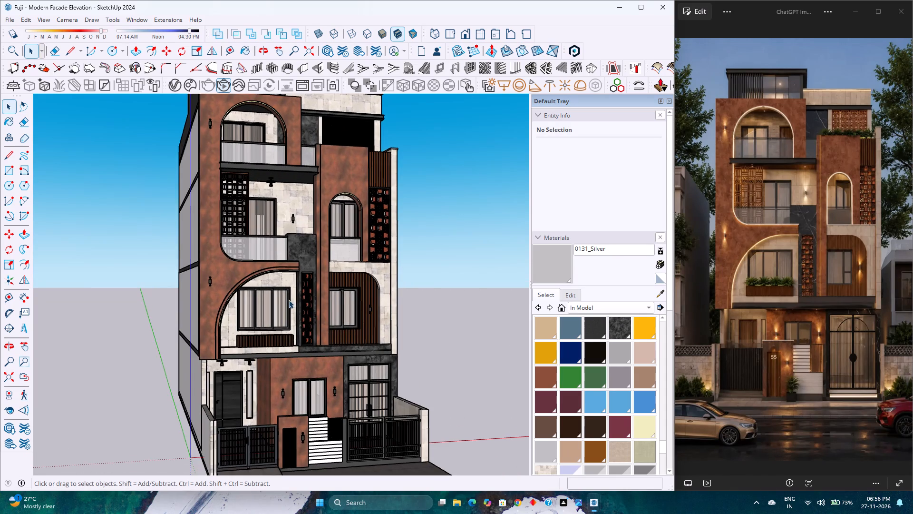
scroll(296, 285, "down", 3)
scroll(296, 285, "up", 3)
scroll(296, 285, "down", 3)
scroll(296, 285, "up", 3)
scroll(296, 285, "down", 3)
scroll(296, 285, "up", 3)
scroll(296, 285, "down", 3)
scroll(296, 285, "up", 3)
scroll(296, 285, "down", 3)
scroll(296, 285, "up", 3)
scroll(296, 285, "down", 2)
scroll(296, 285, "up", 3)
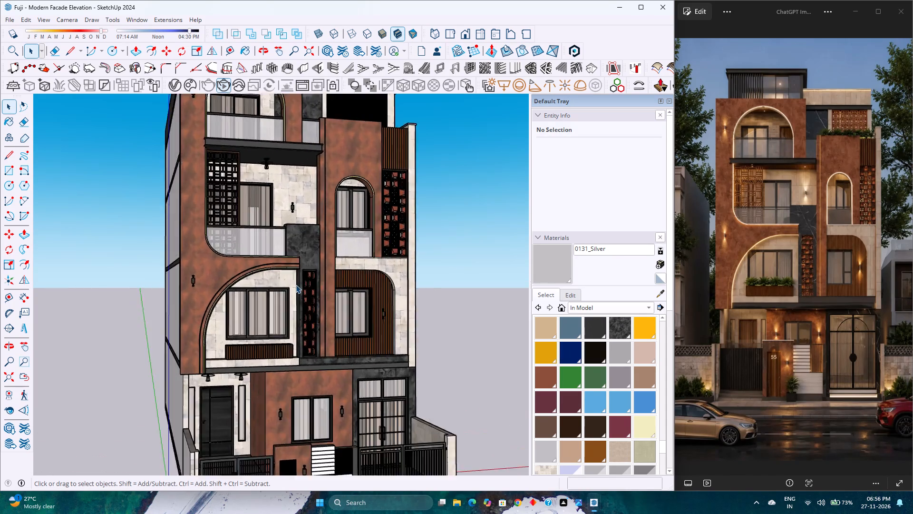
scroll(296, 285, "down", 4)
scroll(296, 285, "up", 3)
scroll(296, 285, "down", 2)
scroll(296, 285, "up", 2)
scroll(296, 285, "down", 3)
scroll(296, 285, "up", 3)
scroll(296, 285, "down", 2)
scroll(296, 285, "up", 2)
scroll(296, 285, "down", 3)
scroll(296, 285, "up", 3)
scroll(296, 285, "down", 2)
scroll(296, 285, "up", 2)
scroll(296, 285, "down", 3)
scroll(296, 285, "up", 3)
scroll(296, 285, "down", 3)
scroll(296, 285, "up", 3)
scroll(296, 285, "down", 3)
scroll(296, 285, "up", 3)
scroll(296, 285, "down", 3)
scroll(296, 285, "up", 3)
scroll(296, 285, "down", 3)
scroll(296, 285, "up", 3)
scroll(296, 285, "down", 3)
scroll(296, 285, "up", 3)
scroll(296, 285, "down", 3)
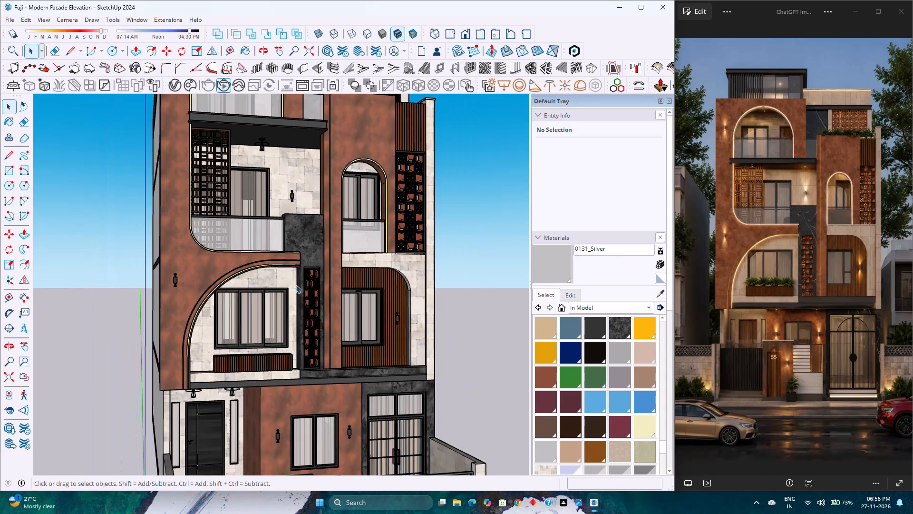
scroll(296, 285, "up", 2)
scroll(296, 285, "down", 2)
scroll(296, 285, "up", 3)
scroll(296, 285, "down", 3)
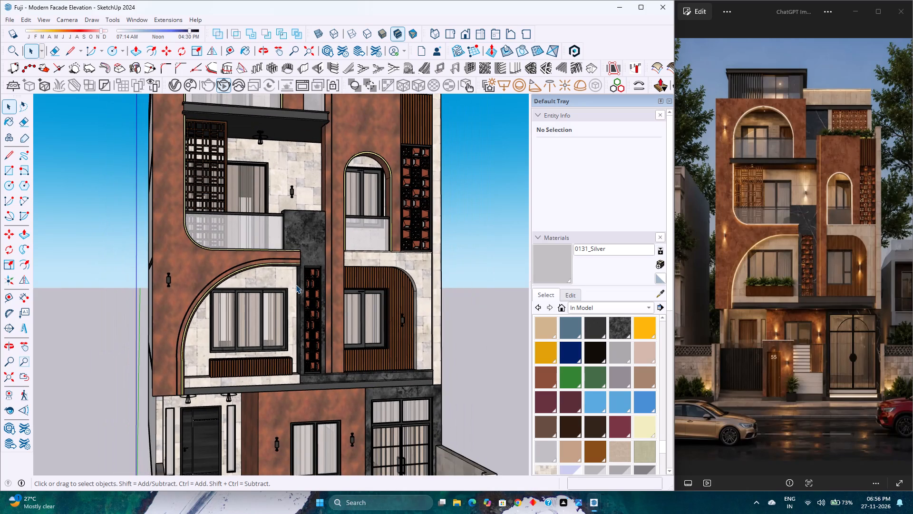
scroll(296, 285, "up", 3)
scroll(296, 285, "down", 8)
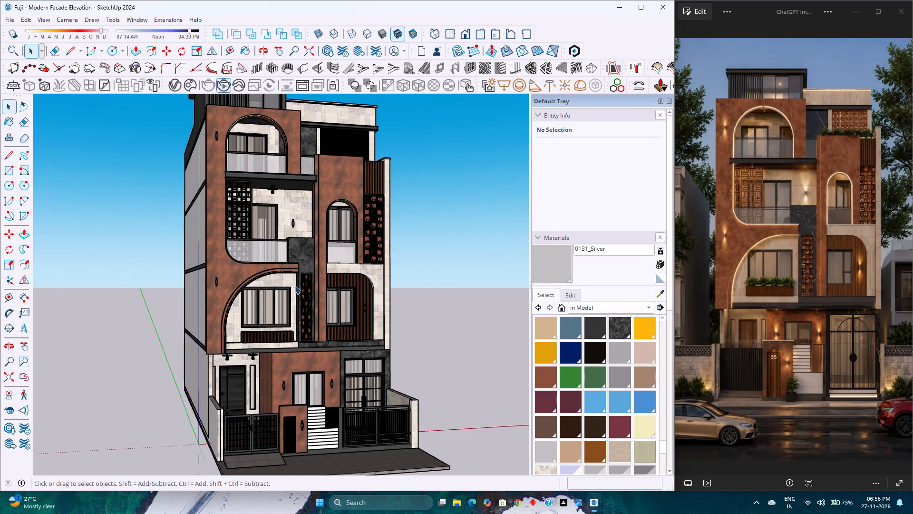
scroll(295, 286, "down", 2)
scroll(295, 286, "up", 2)
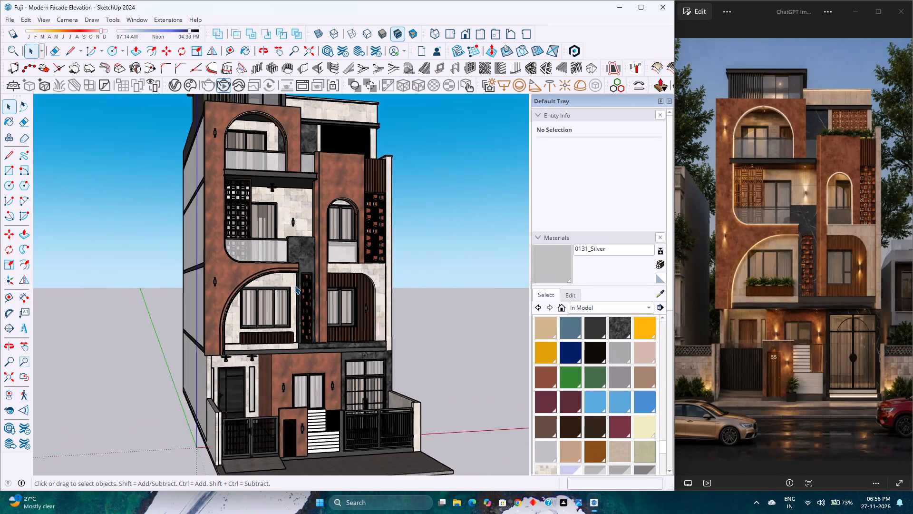
scroll(295, 286, "up", 2)
scroll(295, 286, "down", 4)
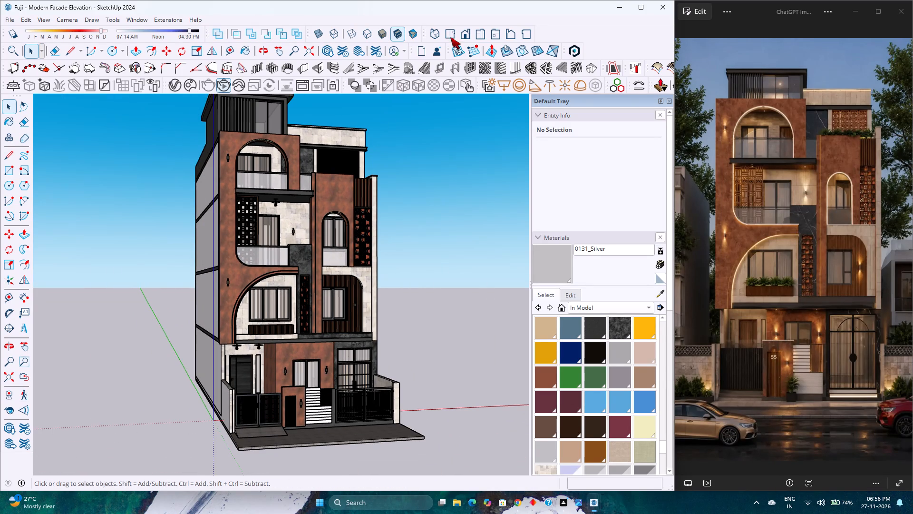
Restore the front view, fit the whole building in view and render the facade with V-Ray.
left_click(470, 33)
left_click(15, 381)
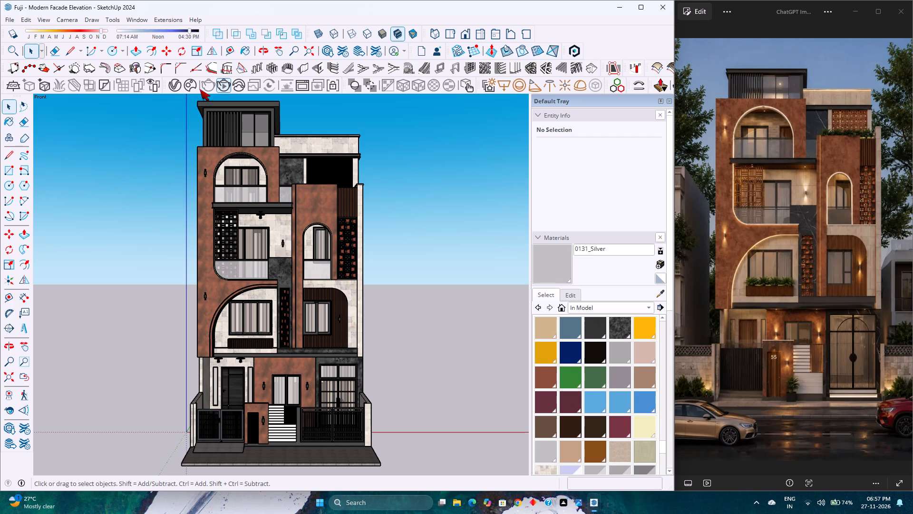
left_click(224, 86)
left_click(222, 87)
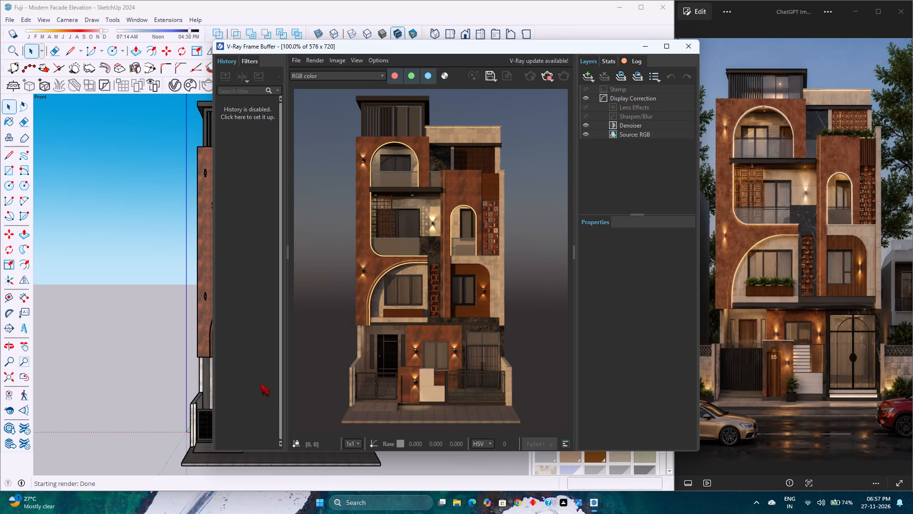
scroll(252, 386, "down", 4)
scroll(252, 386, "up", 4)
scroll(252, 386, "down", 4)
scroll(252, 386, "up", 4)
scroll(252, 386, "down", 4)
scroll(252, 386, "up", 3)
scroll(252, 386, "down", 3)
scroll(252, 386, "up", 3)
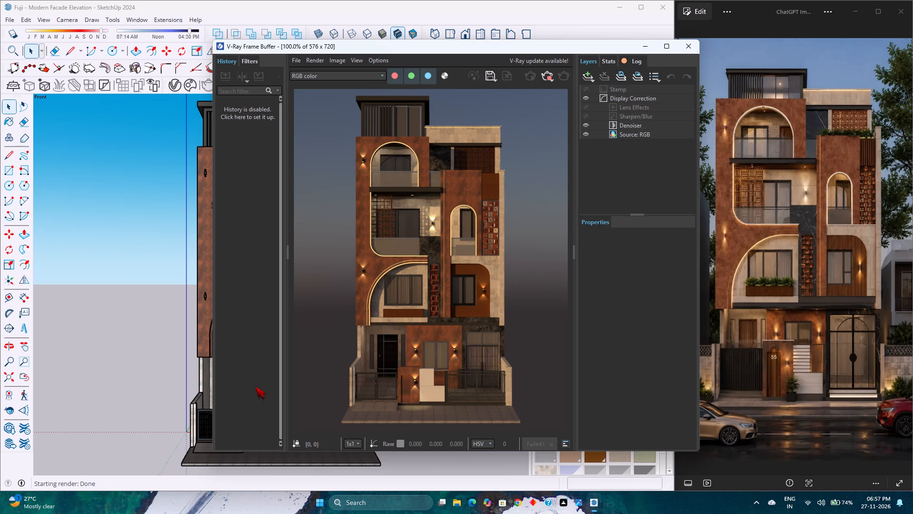
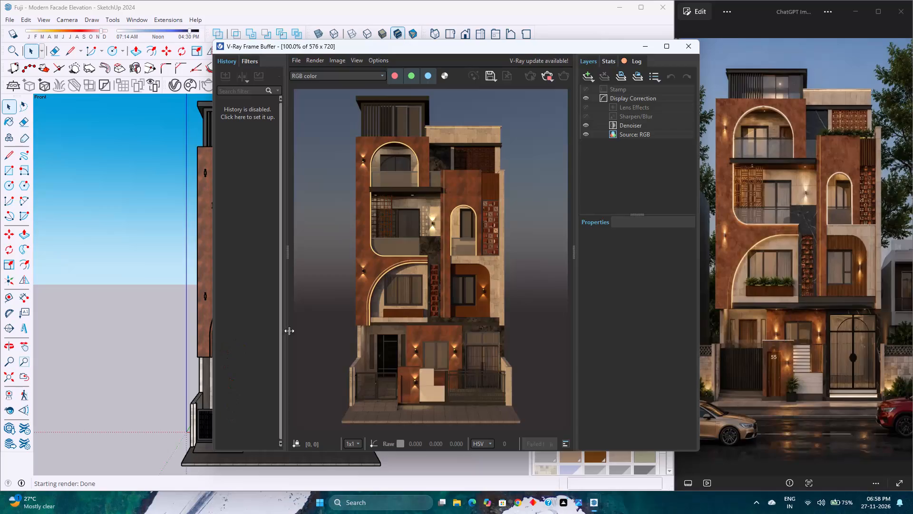
Check the front facade render in the V-Ray Frame Buffer and close it to return to the model.
scroll(321, 311, "up", 2)
scroll(323, 309, "down", 4)
scroll(323, 309, "up", 2)
scroll(323, 309, "down", 2)
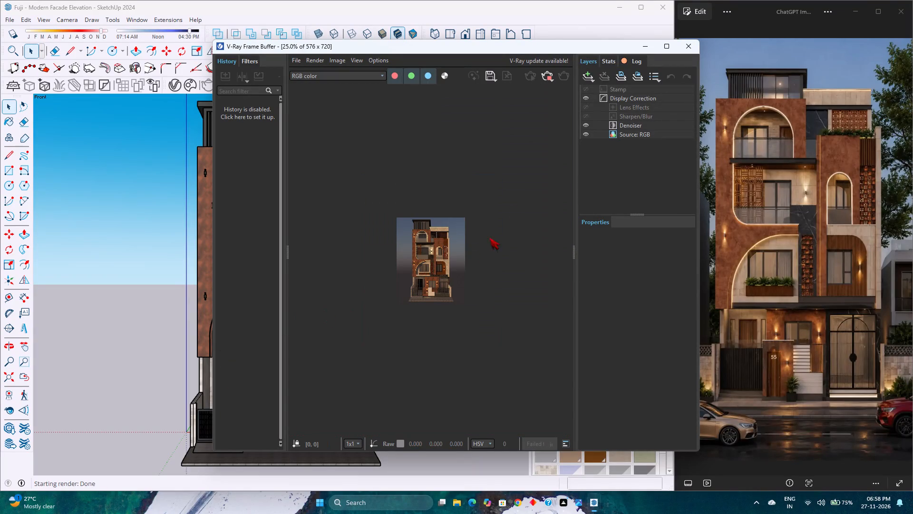
left_click(685, 44)
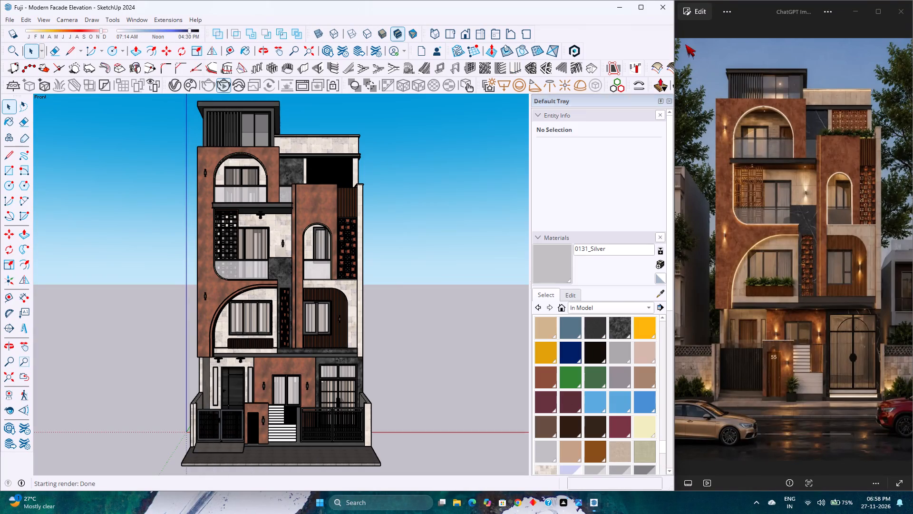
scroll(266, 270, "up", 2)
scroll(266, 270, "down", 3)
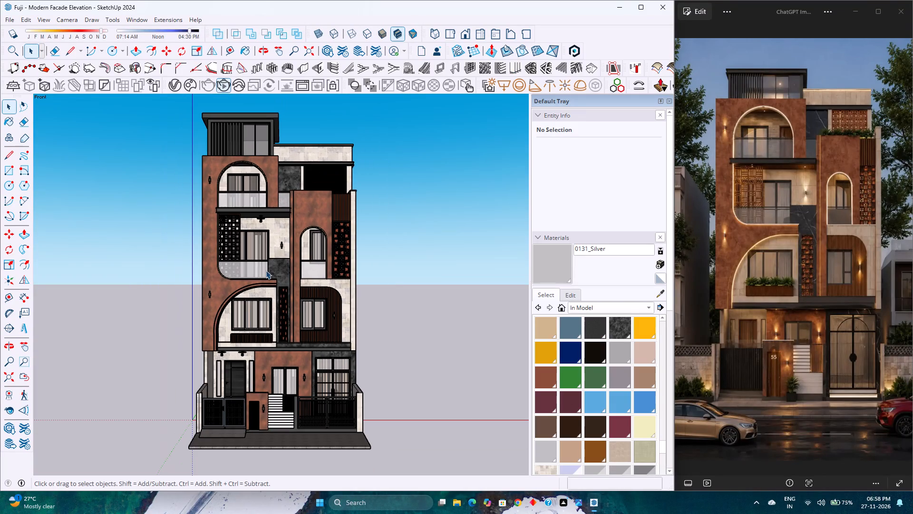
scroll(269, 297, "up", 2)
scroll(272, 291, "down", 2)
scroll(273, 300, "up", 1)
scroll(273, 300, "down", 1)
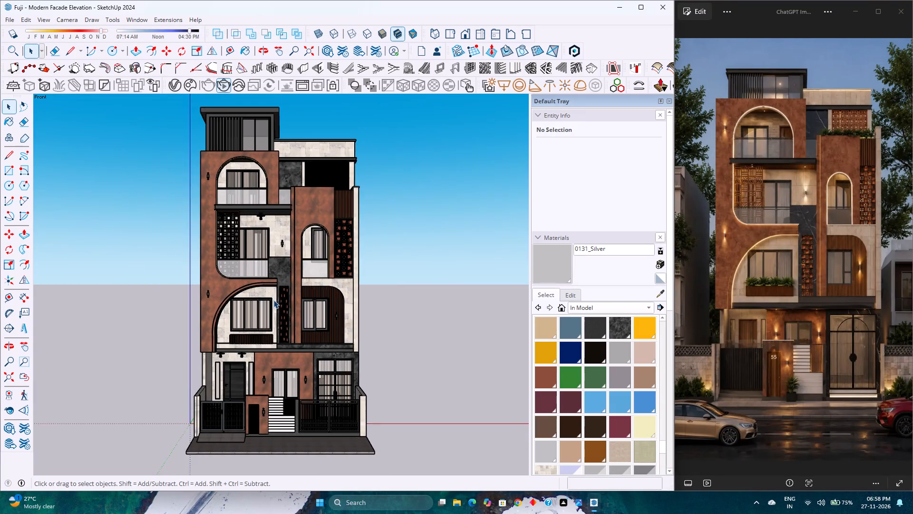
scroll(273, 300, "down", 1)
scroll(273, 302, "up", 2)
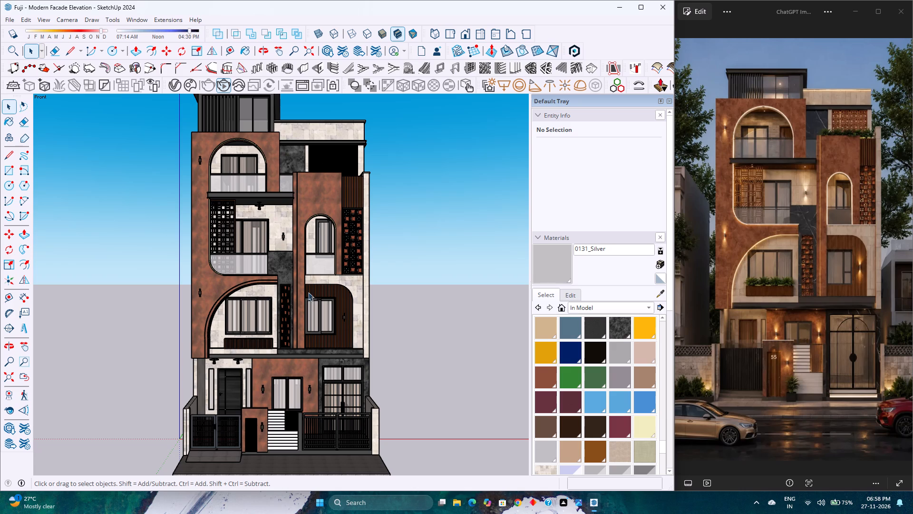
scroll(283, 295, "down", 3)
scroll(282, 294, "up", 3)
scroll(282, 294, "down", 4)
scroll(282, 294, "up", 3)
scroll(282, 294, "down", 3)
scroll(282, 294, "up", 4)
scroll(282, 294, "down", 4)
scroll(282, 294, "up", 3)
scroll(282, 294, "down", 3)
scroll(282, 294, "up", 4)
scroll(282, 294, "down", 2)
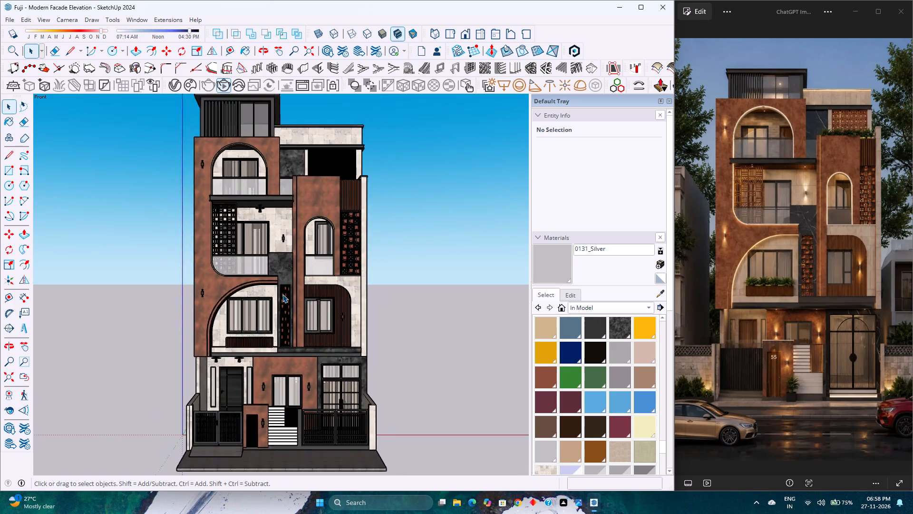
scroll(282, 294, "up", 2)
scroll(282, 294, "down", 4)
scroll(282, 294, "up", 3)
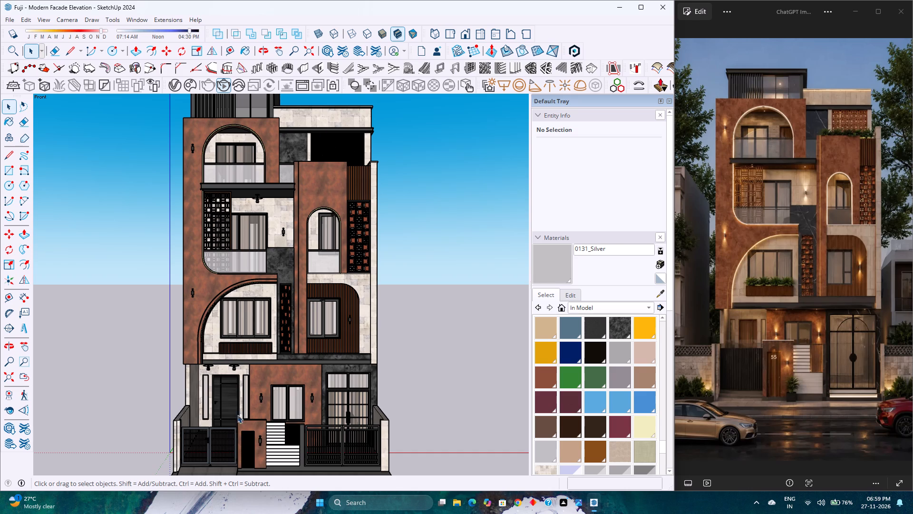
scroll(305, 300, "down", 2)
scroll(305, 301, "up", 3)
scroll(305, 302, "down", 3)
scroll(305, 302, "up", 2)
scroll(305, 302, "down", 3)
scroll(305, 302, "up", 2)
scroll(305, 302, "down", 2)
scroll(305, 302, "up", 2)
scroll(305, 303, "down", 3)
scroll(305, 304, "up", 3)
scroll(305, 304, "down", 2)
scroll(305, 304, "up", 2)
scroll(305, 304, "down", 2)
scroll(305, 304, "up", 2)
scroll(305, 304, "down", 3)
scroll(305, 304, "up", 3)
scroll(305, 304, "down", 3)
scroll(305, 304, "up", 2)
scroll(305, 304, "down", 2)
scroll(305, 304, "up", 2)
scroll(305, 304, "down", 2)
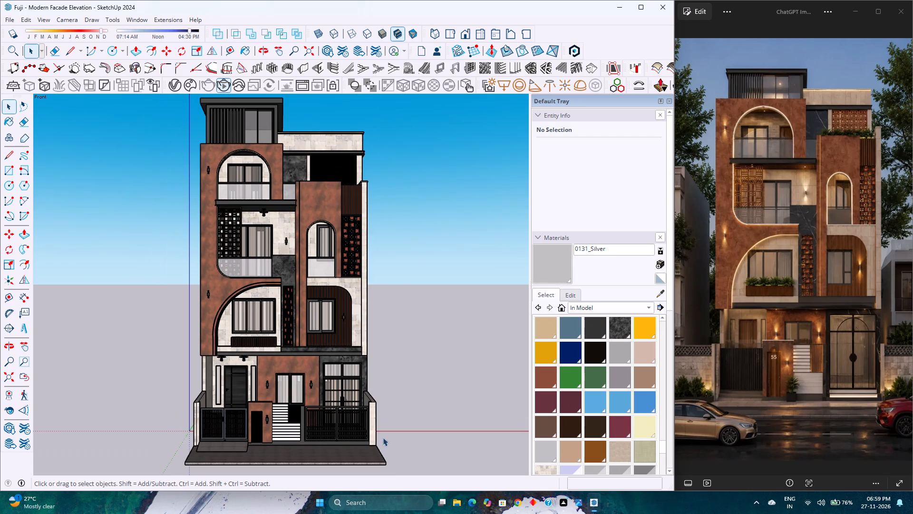
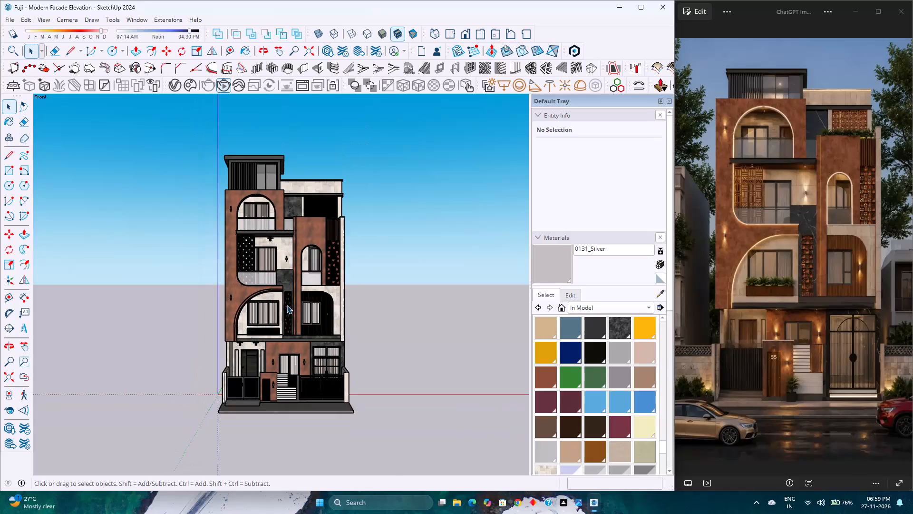
Examine the whole front facade against the reference image.
scroll(287, 305, "up", 11)
scroll(287, 305, "down", 7)
scroll(287, 305, "up", 1)
scroll(287, 305, "down", 2)
scroll(287, 303, "up", 3)
scroll(287, 303, "down", 1)
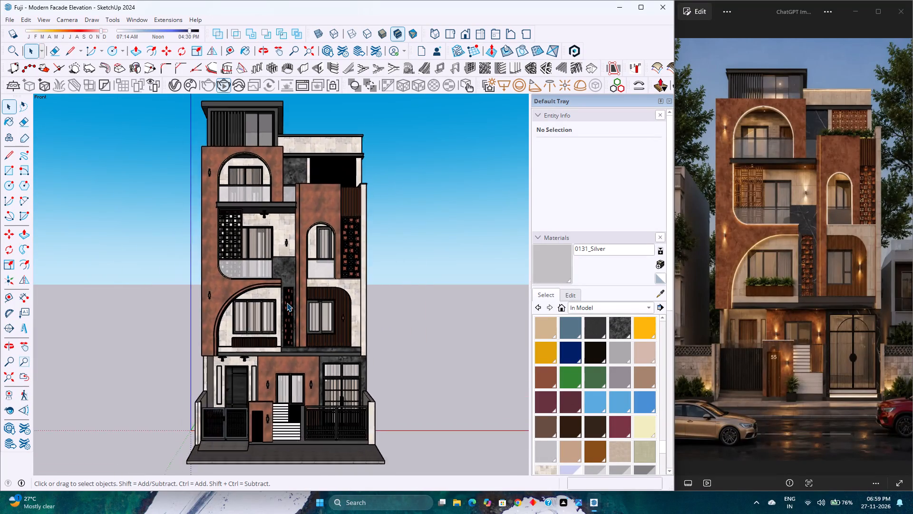
scroll(287, 303, "down", 1)
scroll(287, 303, "up", 3)
scroll(287, 303, "down", 4)
scroll(287, 303, "up", 3)
scroll(287, 303, "down", 2)
scroll(287, 303, "up", 2)
scroll(287, 303, "down", 1)
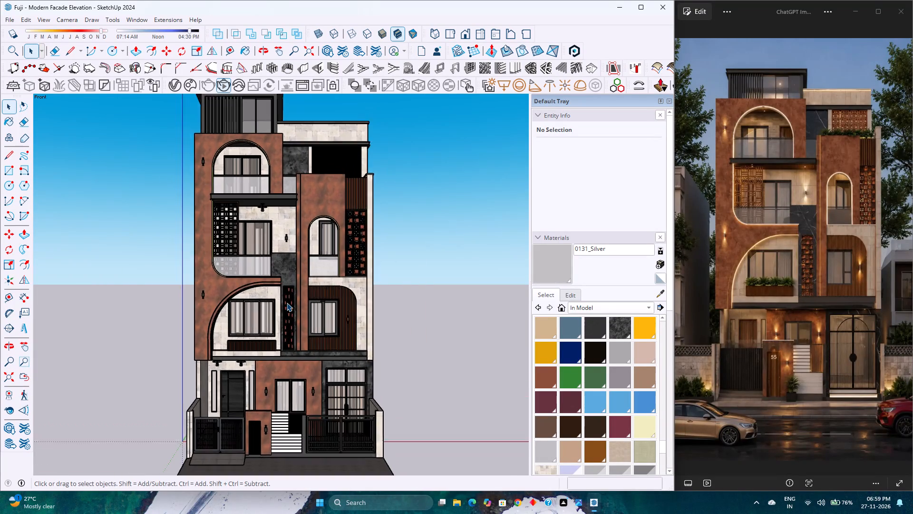
scroll(287, 303, "down", 2)
scroll(287, 303, "up", 1)
scroll(287, 303, "down", 1)
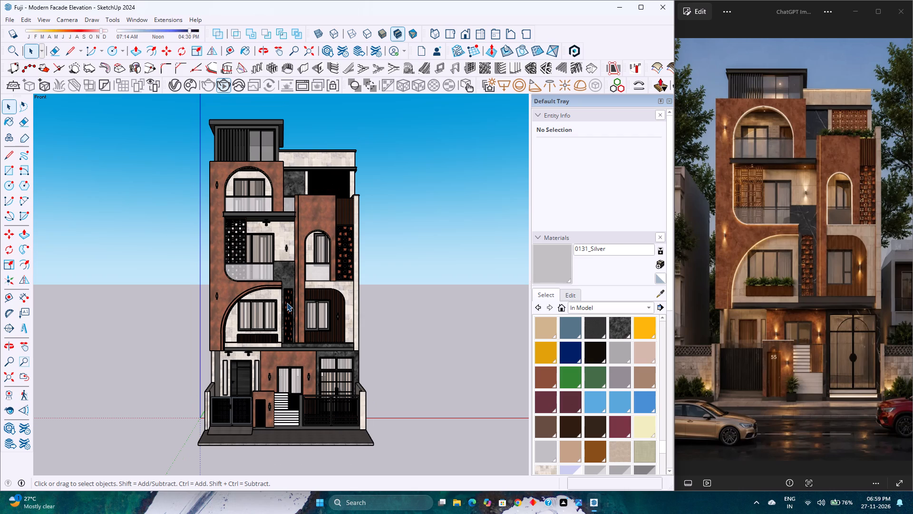
Push/Pull the top face of the rust-textured frame above the top-floor arch up by 3 inches, and exit its nested groups.
middle_click_drag(287, 303, 282, 380)
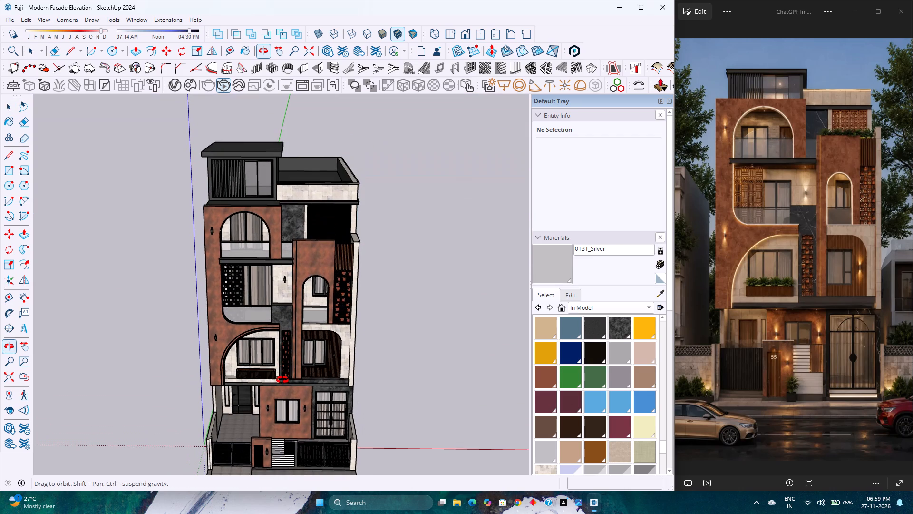
middle_click_drag(282, 380, 281, 379)
middle_click(280, 377)
scroll(248, 258, "up", 5)
middle_click_drag(254, 207, 253, 250)
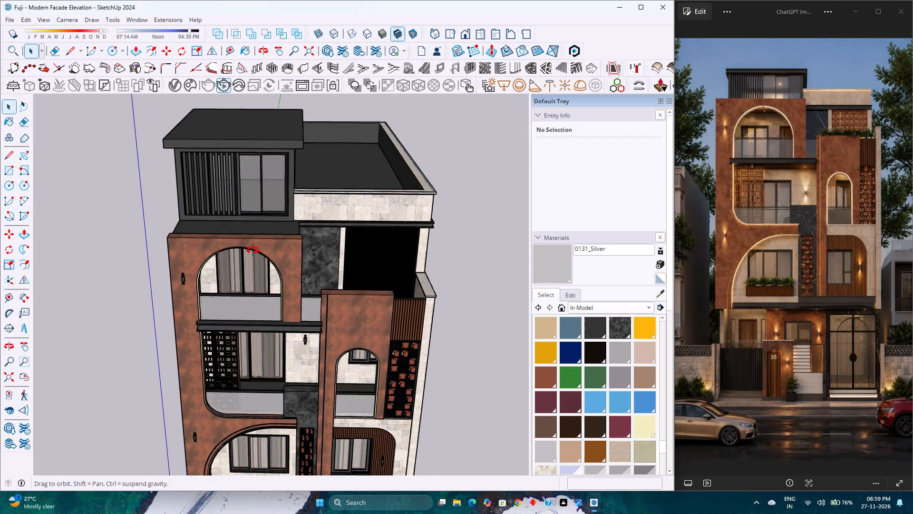
middle_click_drag(253, 250, 252, 279)
middle_click(252, 279)
scroll(239, 341, "up", 8)
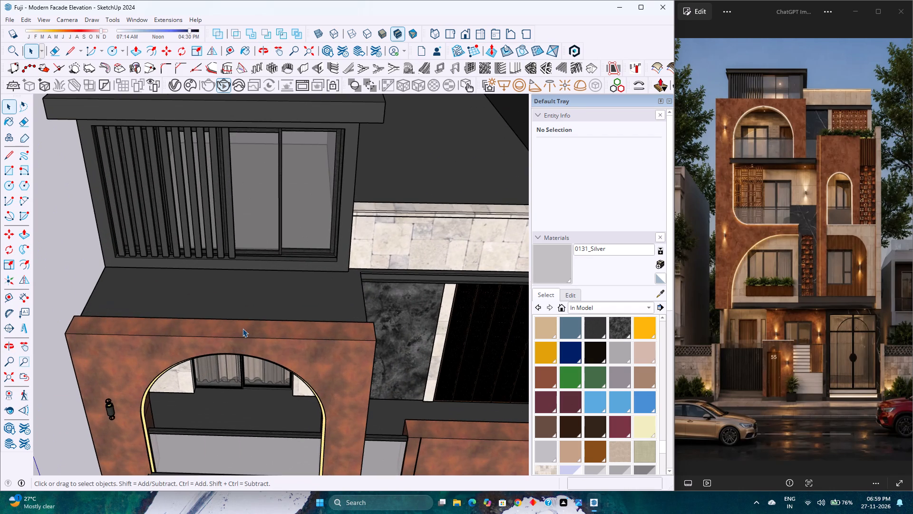
double_click(243, 328)
scroll(243, 328, "up", 3)
double_click(243, 329)
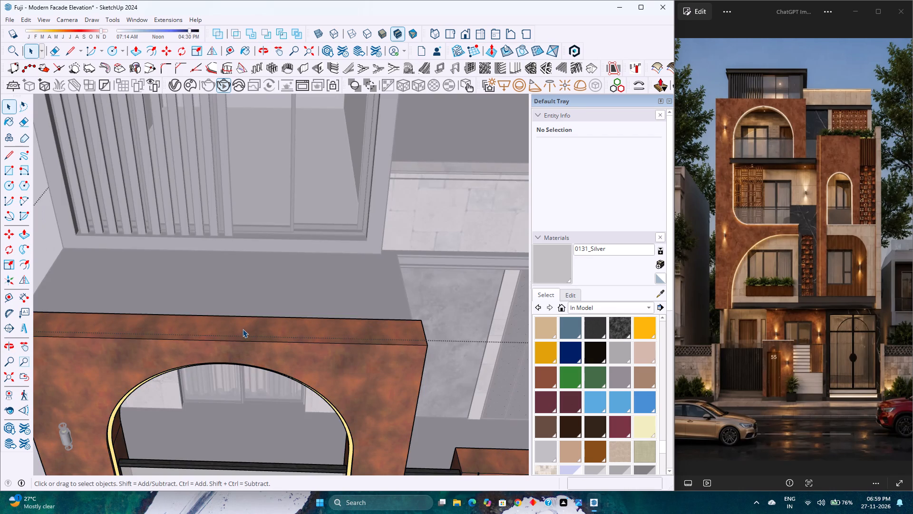
left_click(243, 330)
left_click(244, 330)
double_click(244, 332)
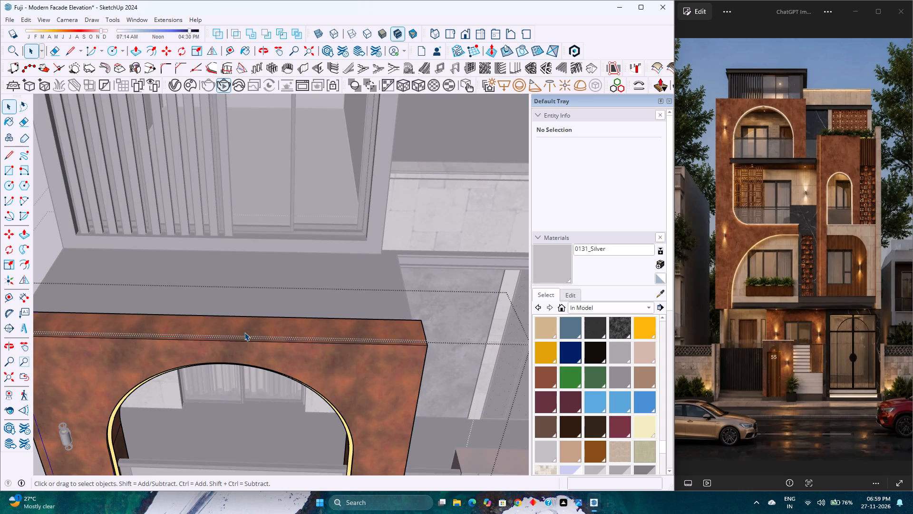
left_click(244, 332)
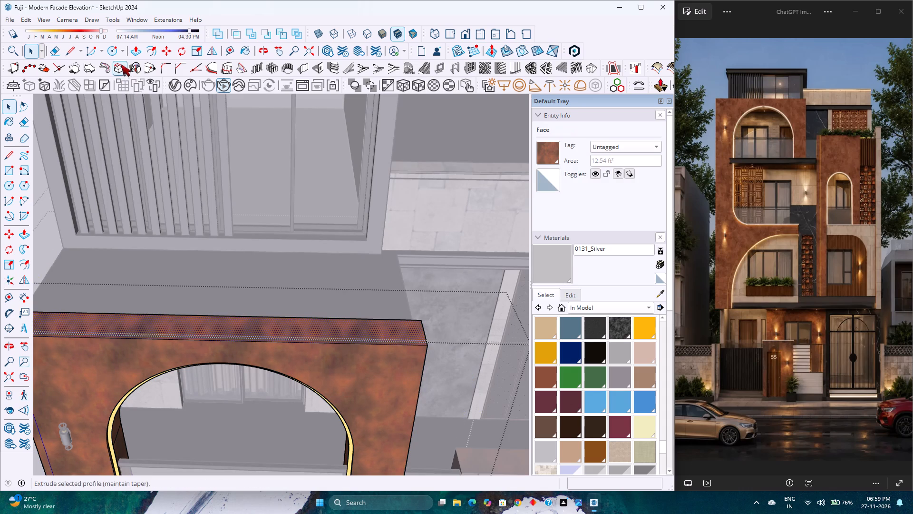
left_click(133, 56)
left_click(198, 323)
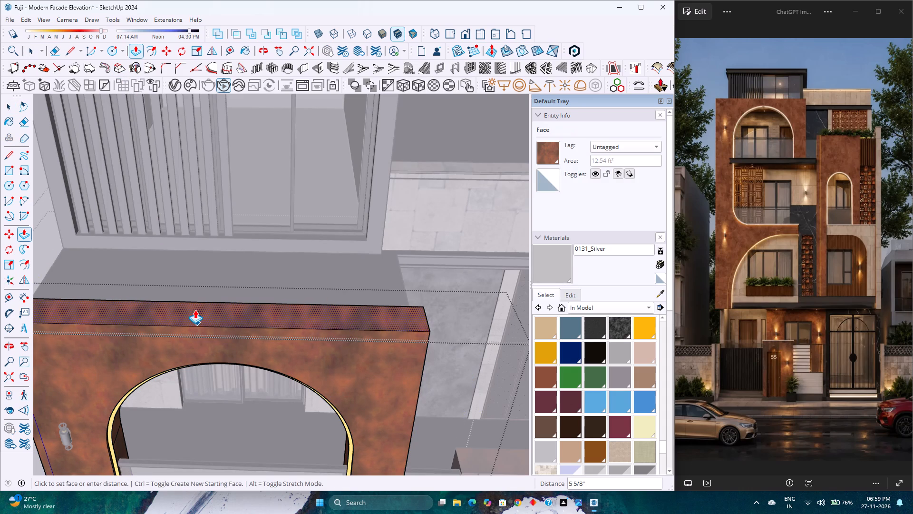
key("3")
key("Return")
key("space")
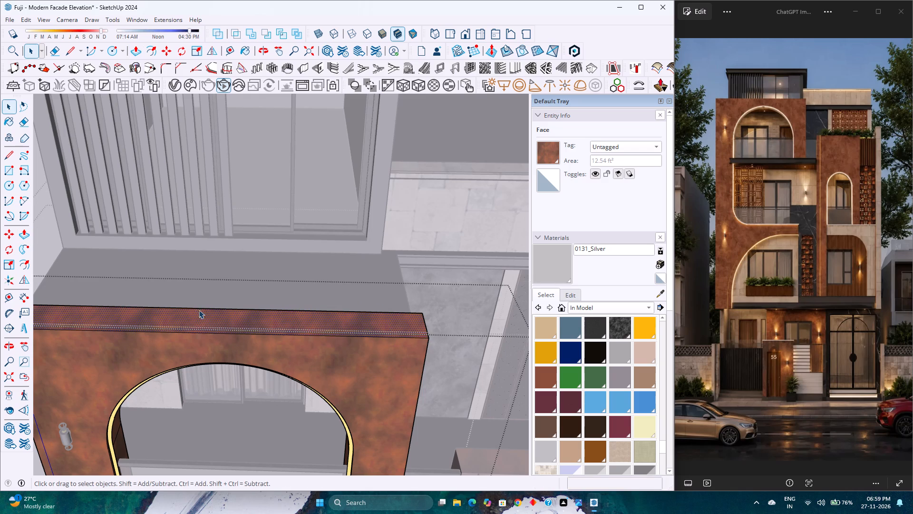
scroll(402, 300, "down", 16)
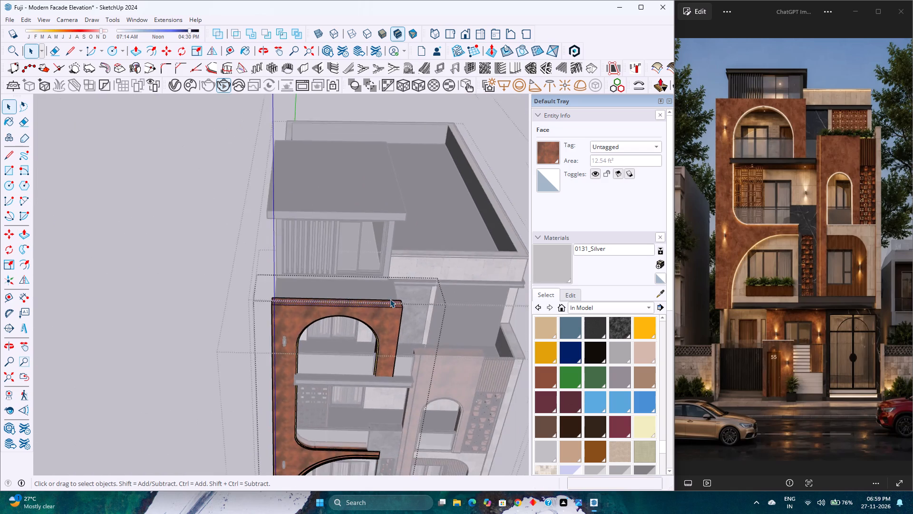
scroll(390, 299, "down", 2)
left_click(195, 324)
double_click(222, 263)
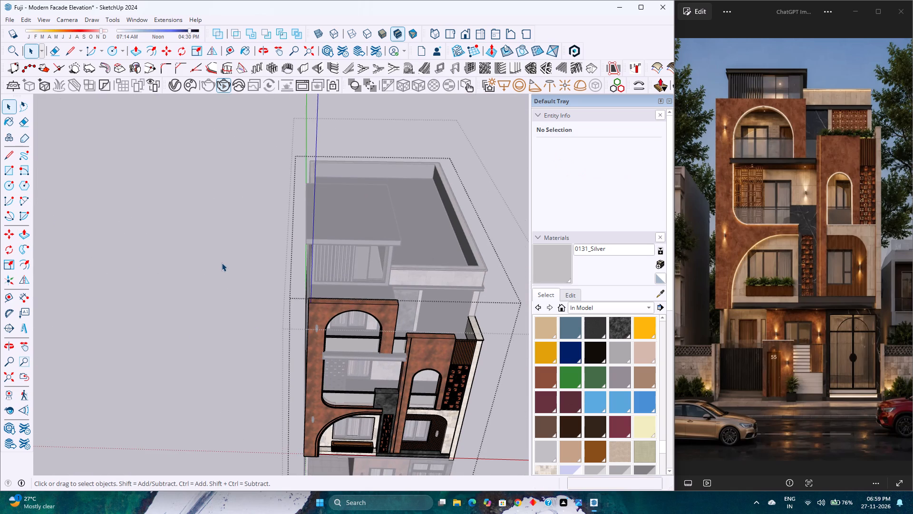
triple_click(222, 262)
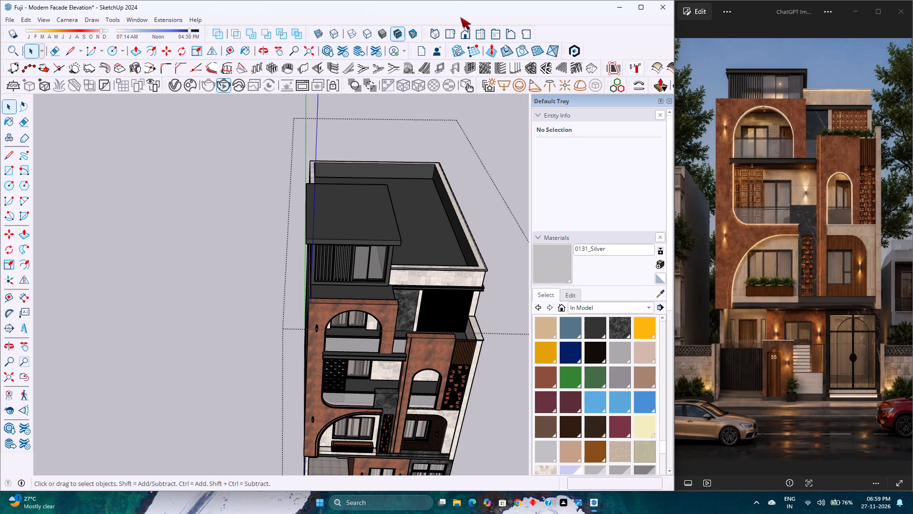
Return to the front view of the full model and examine the facade's proportions against the reference image.
left_click(466, 32)
left_click(16, 374)
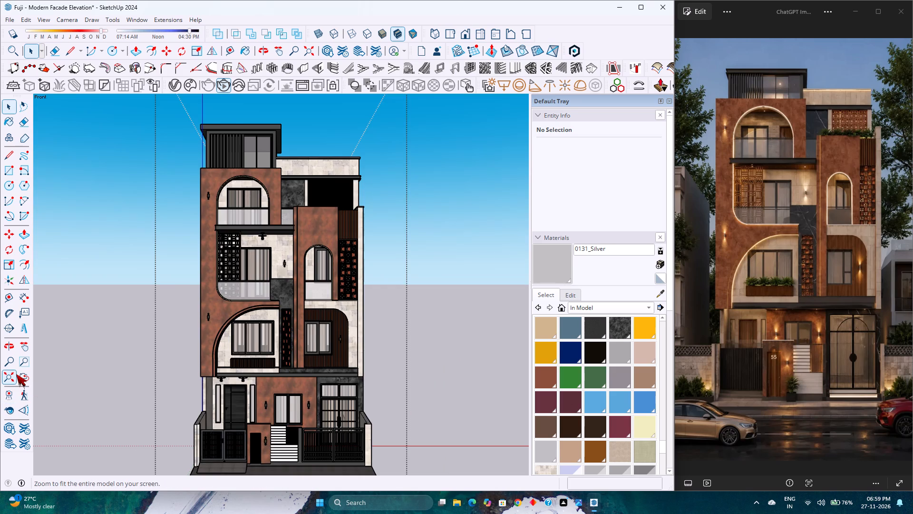
scroll(274, 284, "down", 2)
scroll(274, 284, "up", 1)
scroll(274, 284, "down", 1)
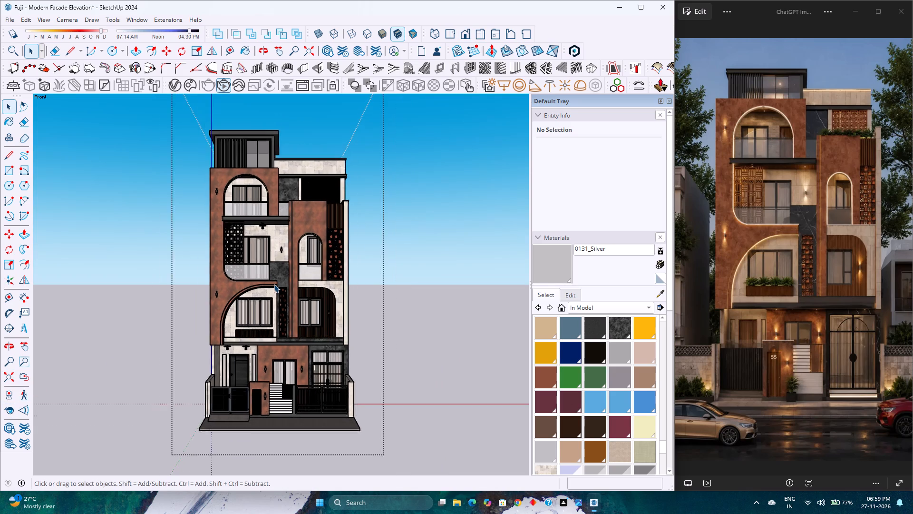
scroll(274, 284, "down", 1)
scroll(274, 284, "up", 3)
scroll(274, 284, "down", 3)
scroll(274, 284, "up", 2)
scroll(274, 284, "down", 3)
scroll(274, 284, "up", 2)
scroll(274, 284, "down", 2)
scroll(274, 284, "up", 3)
scroll(274, 284, "down", 3)
scroll(274, 284, "up", 2)
scroll(274, 284, "down", 2)
scroll(274, 284, "up", 3)
scroll(274, 284, "down", 3)
scroll(274, 284, "up", 3)
scroll(274, 284, "down", 3)
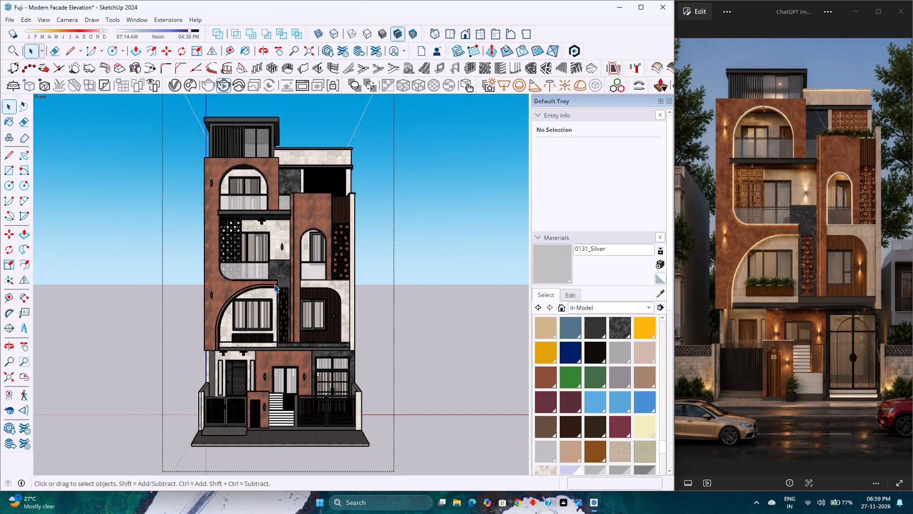
scroll(274, 284, "up", 4)
scroll(274, 284, "down", 4)
scroll(274, 284, "up", 2)
scroll(274, 284, "down", 1)
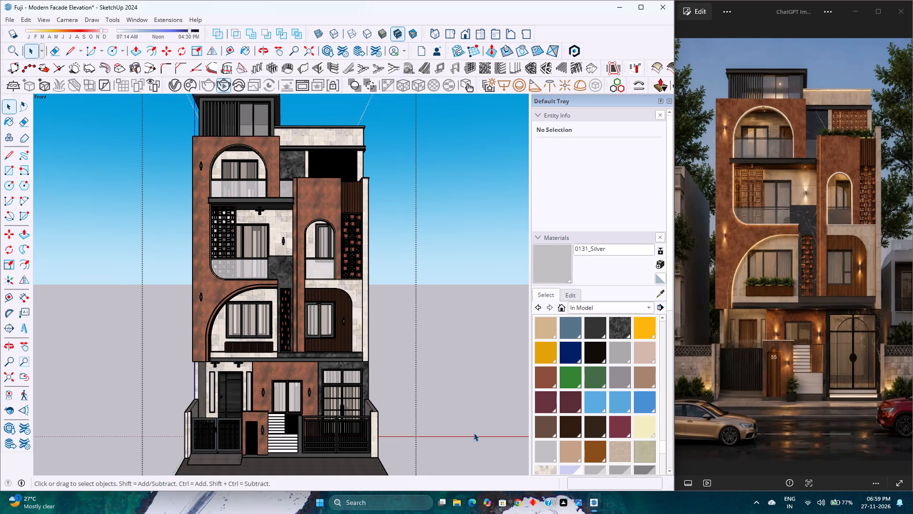
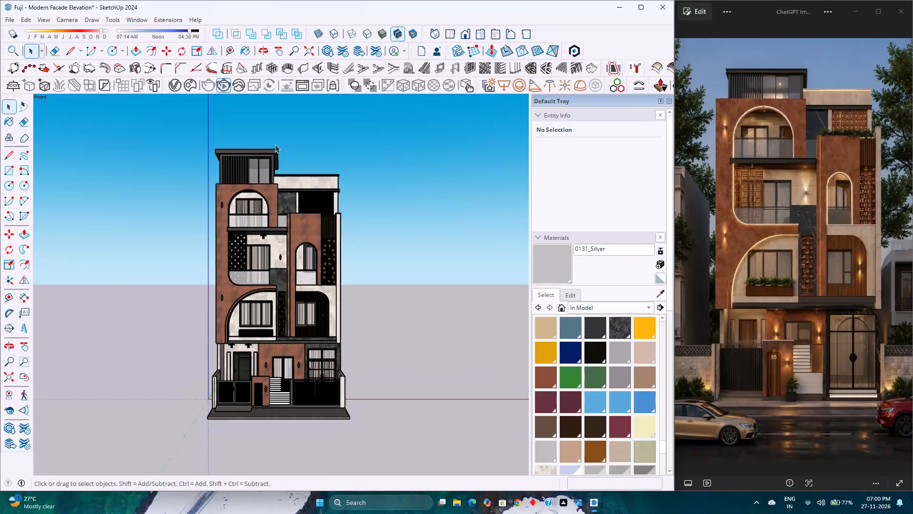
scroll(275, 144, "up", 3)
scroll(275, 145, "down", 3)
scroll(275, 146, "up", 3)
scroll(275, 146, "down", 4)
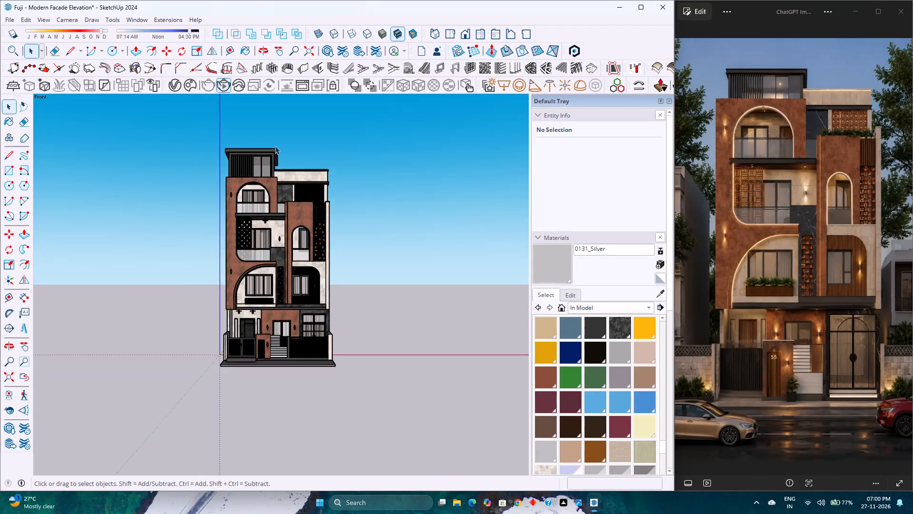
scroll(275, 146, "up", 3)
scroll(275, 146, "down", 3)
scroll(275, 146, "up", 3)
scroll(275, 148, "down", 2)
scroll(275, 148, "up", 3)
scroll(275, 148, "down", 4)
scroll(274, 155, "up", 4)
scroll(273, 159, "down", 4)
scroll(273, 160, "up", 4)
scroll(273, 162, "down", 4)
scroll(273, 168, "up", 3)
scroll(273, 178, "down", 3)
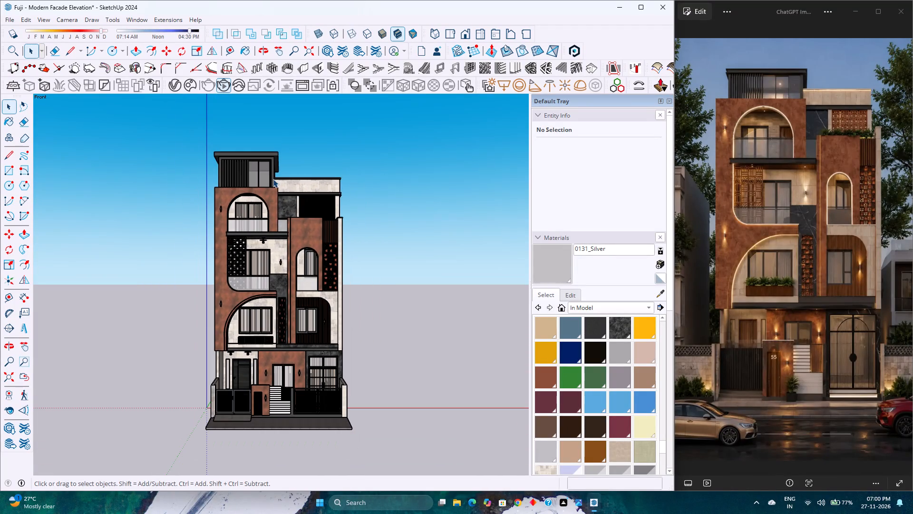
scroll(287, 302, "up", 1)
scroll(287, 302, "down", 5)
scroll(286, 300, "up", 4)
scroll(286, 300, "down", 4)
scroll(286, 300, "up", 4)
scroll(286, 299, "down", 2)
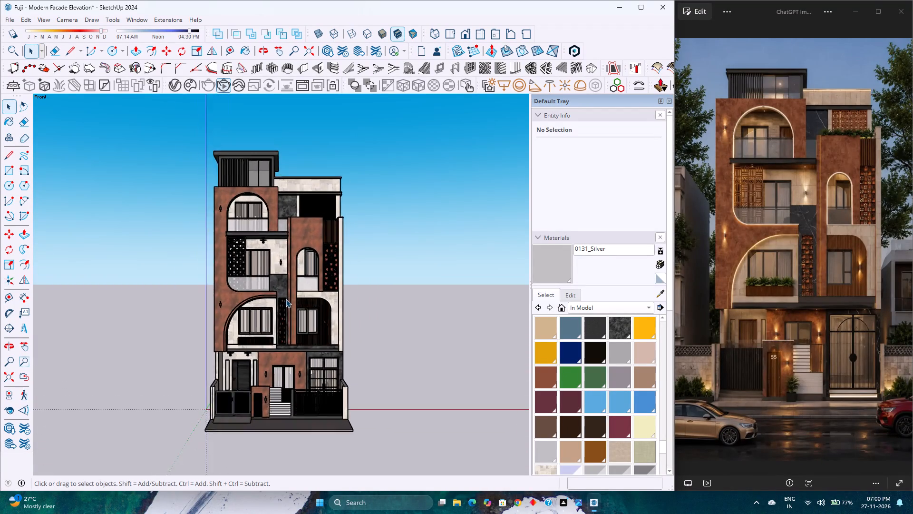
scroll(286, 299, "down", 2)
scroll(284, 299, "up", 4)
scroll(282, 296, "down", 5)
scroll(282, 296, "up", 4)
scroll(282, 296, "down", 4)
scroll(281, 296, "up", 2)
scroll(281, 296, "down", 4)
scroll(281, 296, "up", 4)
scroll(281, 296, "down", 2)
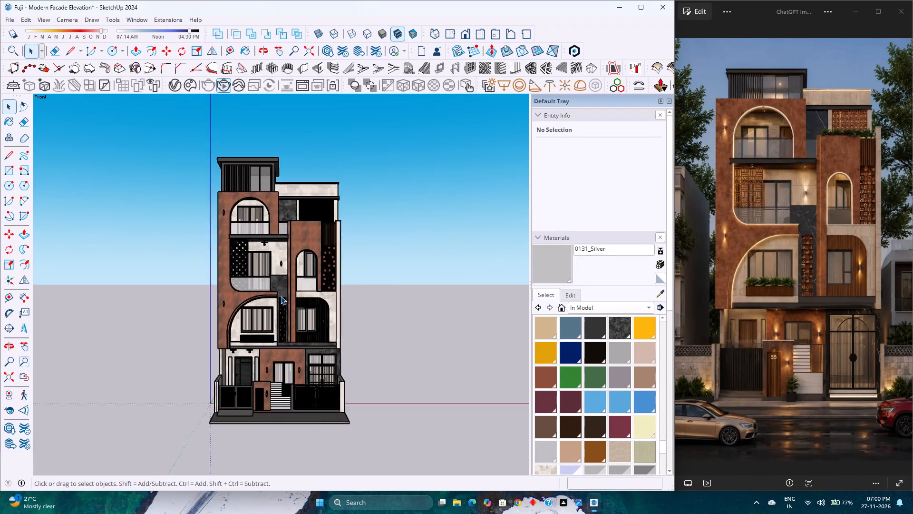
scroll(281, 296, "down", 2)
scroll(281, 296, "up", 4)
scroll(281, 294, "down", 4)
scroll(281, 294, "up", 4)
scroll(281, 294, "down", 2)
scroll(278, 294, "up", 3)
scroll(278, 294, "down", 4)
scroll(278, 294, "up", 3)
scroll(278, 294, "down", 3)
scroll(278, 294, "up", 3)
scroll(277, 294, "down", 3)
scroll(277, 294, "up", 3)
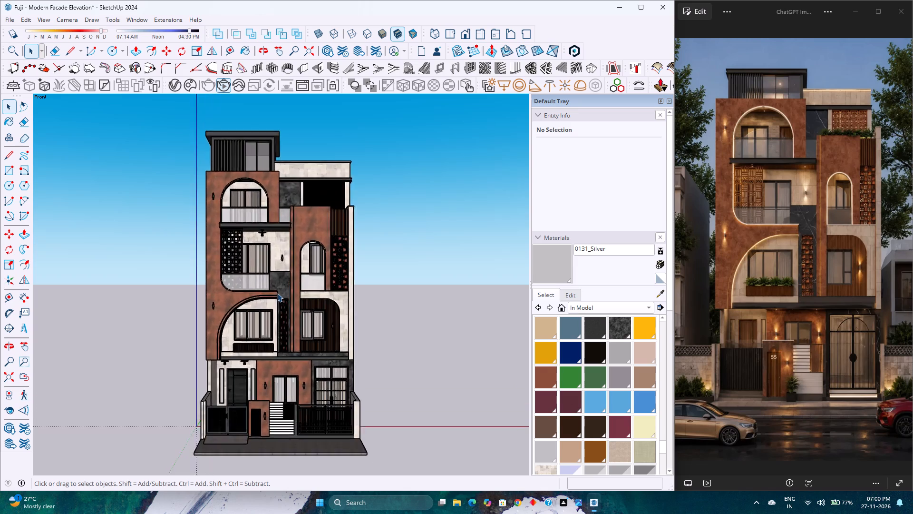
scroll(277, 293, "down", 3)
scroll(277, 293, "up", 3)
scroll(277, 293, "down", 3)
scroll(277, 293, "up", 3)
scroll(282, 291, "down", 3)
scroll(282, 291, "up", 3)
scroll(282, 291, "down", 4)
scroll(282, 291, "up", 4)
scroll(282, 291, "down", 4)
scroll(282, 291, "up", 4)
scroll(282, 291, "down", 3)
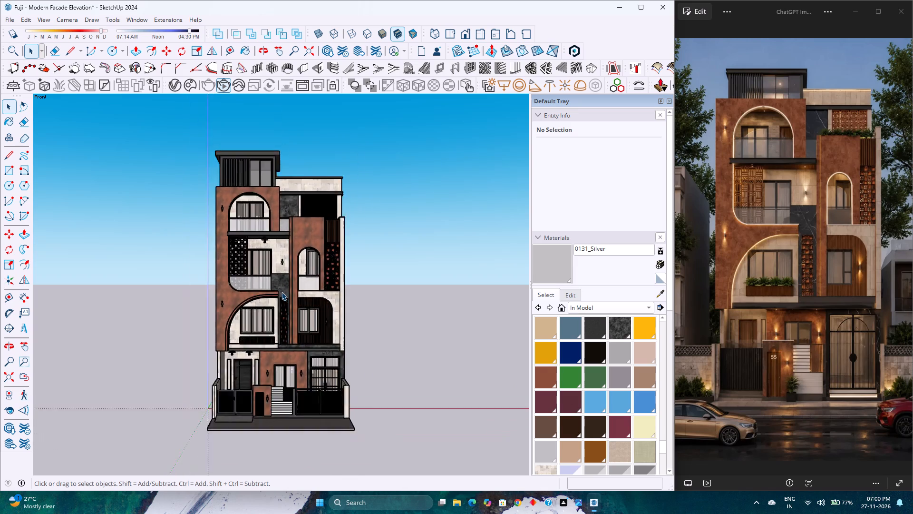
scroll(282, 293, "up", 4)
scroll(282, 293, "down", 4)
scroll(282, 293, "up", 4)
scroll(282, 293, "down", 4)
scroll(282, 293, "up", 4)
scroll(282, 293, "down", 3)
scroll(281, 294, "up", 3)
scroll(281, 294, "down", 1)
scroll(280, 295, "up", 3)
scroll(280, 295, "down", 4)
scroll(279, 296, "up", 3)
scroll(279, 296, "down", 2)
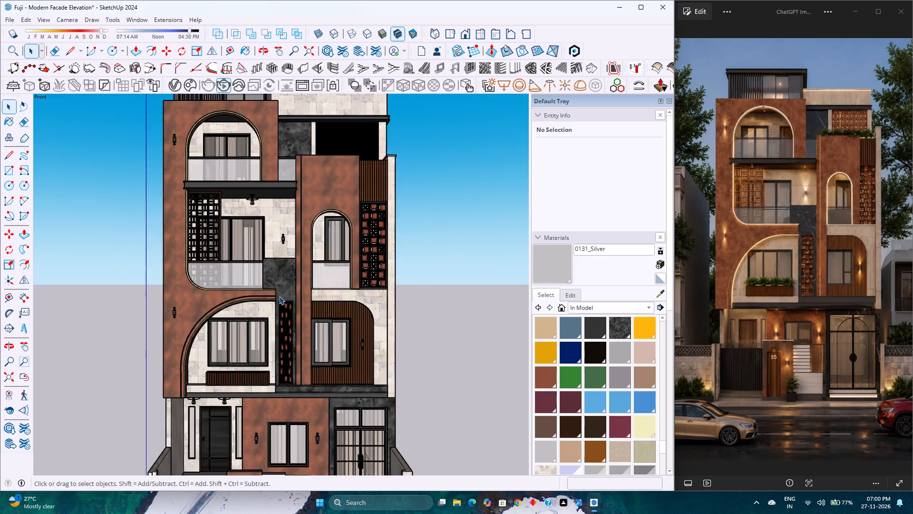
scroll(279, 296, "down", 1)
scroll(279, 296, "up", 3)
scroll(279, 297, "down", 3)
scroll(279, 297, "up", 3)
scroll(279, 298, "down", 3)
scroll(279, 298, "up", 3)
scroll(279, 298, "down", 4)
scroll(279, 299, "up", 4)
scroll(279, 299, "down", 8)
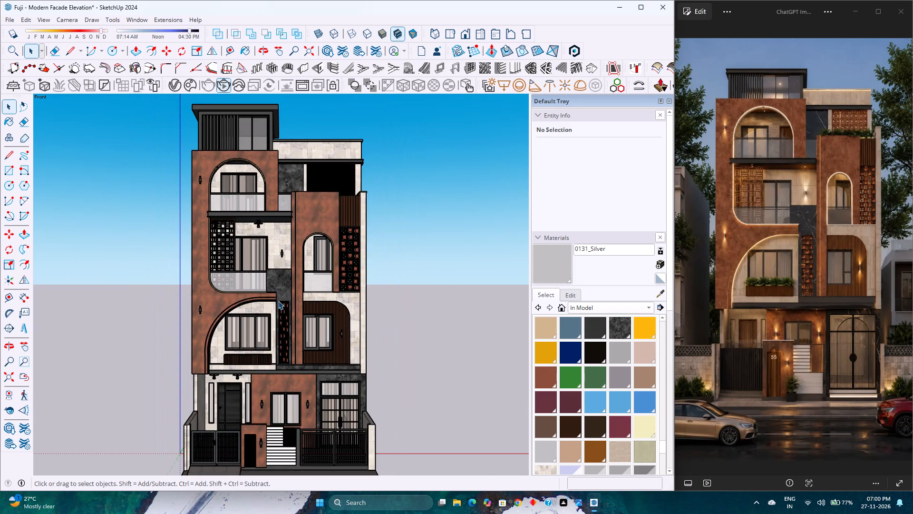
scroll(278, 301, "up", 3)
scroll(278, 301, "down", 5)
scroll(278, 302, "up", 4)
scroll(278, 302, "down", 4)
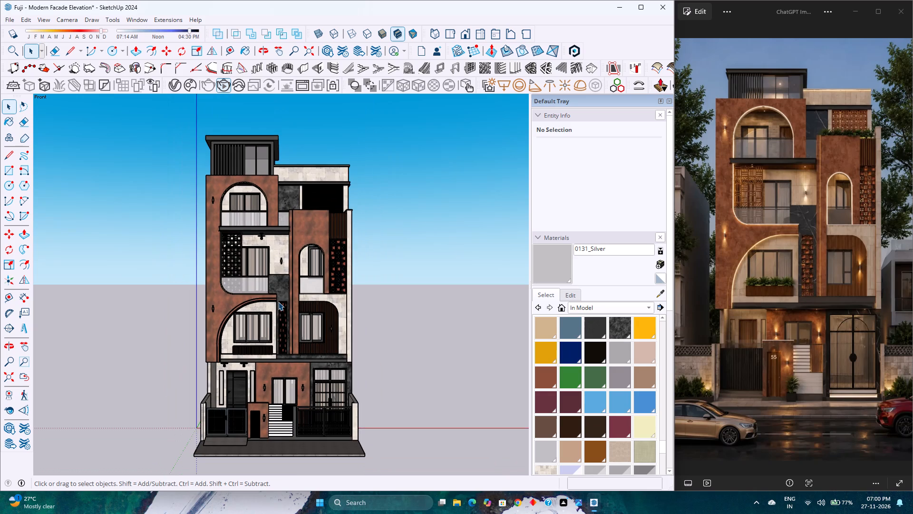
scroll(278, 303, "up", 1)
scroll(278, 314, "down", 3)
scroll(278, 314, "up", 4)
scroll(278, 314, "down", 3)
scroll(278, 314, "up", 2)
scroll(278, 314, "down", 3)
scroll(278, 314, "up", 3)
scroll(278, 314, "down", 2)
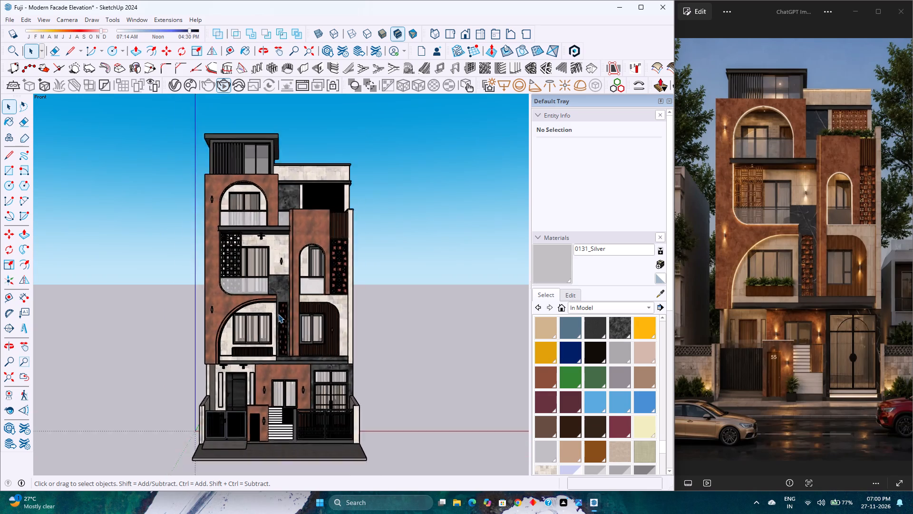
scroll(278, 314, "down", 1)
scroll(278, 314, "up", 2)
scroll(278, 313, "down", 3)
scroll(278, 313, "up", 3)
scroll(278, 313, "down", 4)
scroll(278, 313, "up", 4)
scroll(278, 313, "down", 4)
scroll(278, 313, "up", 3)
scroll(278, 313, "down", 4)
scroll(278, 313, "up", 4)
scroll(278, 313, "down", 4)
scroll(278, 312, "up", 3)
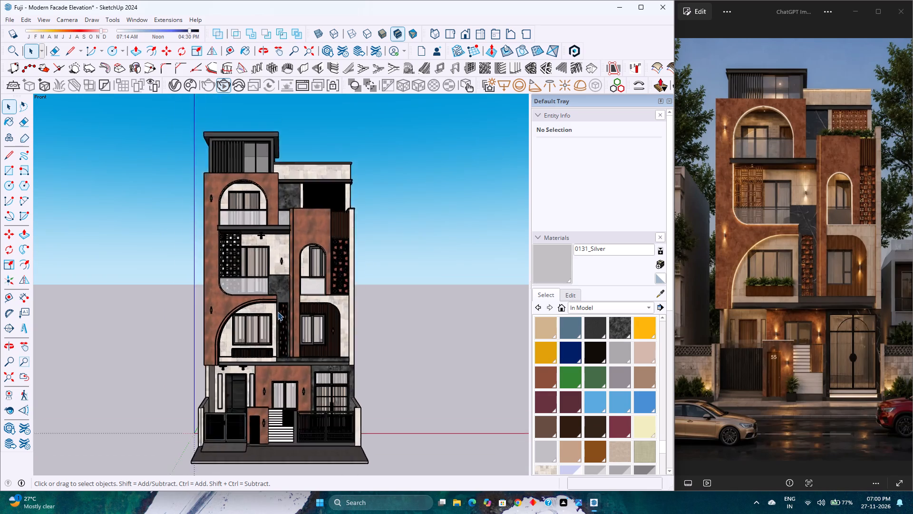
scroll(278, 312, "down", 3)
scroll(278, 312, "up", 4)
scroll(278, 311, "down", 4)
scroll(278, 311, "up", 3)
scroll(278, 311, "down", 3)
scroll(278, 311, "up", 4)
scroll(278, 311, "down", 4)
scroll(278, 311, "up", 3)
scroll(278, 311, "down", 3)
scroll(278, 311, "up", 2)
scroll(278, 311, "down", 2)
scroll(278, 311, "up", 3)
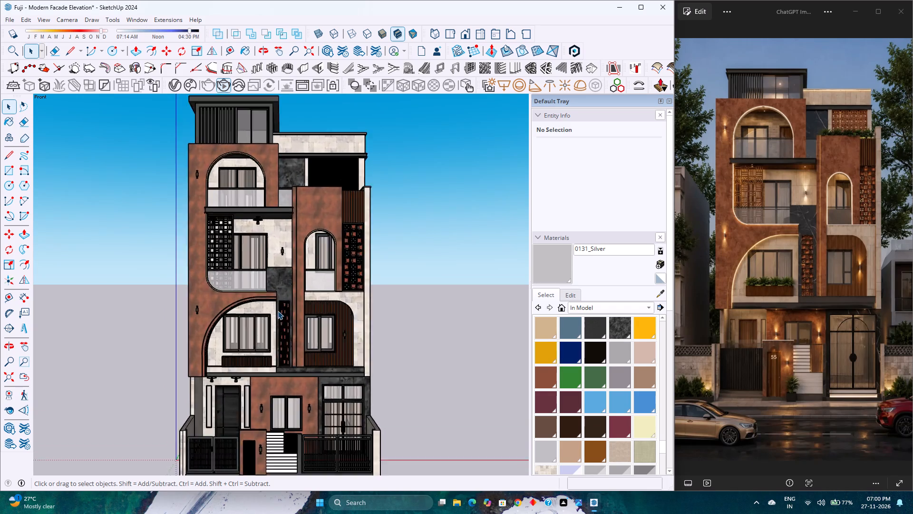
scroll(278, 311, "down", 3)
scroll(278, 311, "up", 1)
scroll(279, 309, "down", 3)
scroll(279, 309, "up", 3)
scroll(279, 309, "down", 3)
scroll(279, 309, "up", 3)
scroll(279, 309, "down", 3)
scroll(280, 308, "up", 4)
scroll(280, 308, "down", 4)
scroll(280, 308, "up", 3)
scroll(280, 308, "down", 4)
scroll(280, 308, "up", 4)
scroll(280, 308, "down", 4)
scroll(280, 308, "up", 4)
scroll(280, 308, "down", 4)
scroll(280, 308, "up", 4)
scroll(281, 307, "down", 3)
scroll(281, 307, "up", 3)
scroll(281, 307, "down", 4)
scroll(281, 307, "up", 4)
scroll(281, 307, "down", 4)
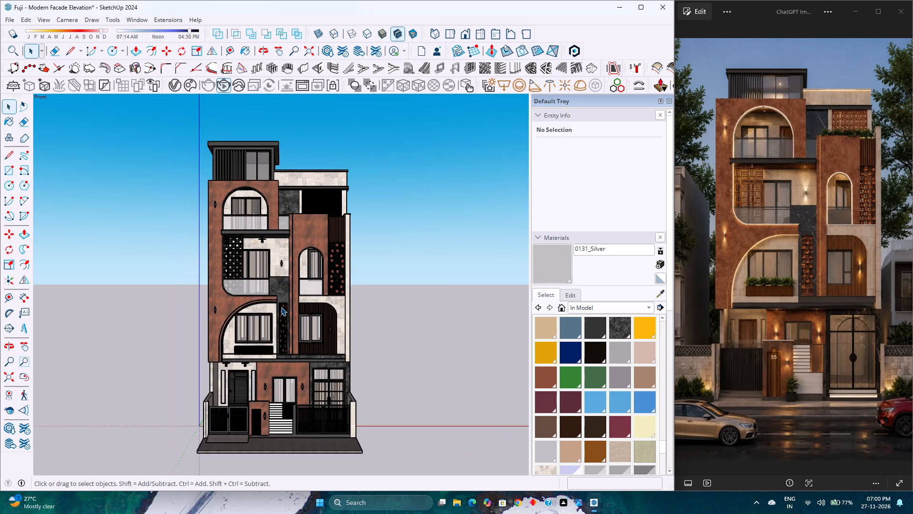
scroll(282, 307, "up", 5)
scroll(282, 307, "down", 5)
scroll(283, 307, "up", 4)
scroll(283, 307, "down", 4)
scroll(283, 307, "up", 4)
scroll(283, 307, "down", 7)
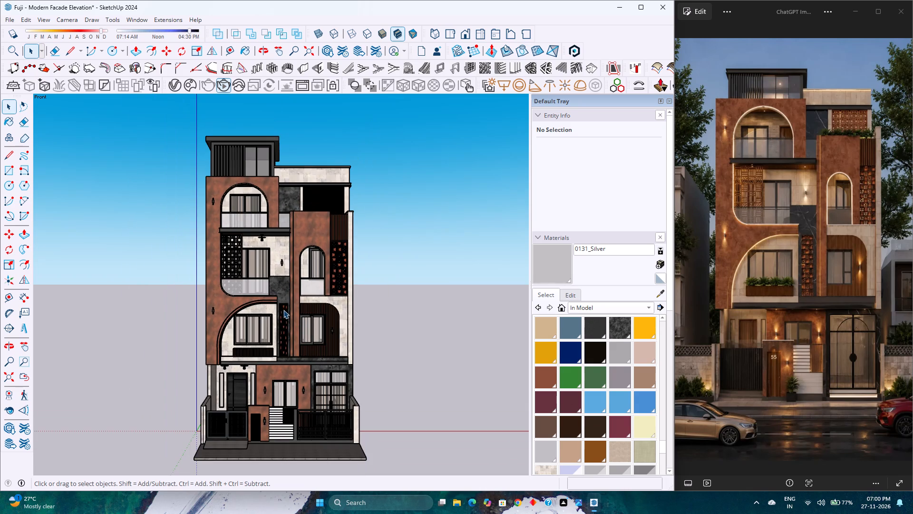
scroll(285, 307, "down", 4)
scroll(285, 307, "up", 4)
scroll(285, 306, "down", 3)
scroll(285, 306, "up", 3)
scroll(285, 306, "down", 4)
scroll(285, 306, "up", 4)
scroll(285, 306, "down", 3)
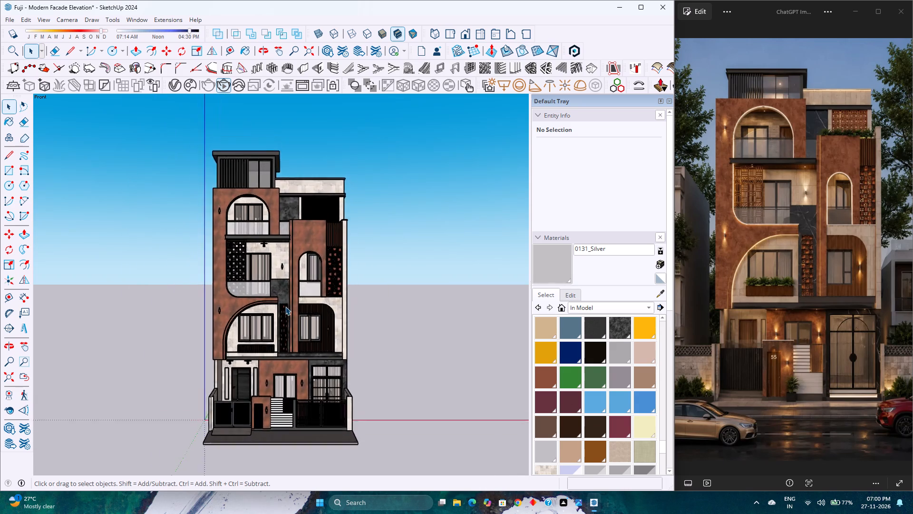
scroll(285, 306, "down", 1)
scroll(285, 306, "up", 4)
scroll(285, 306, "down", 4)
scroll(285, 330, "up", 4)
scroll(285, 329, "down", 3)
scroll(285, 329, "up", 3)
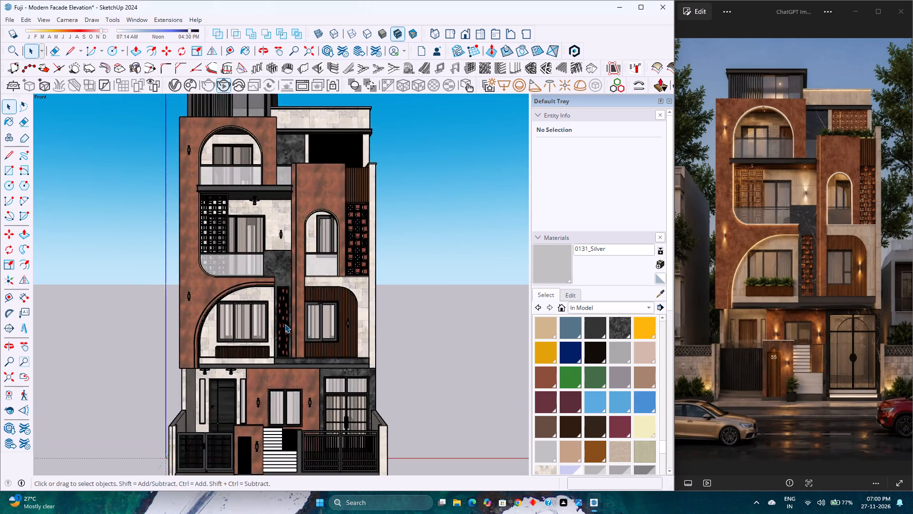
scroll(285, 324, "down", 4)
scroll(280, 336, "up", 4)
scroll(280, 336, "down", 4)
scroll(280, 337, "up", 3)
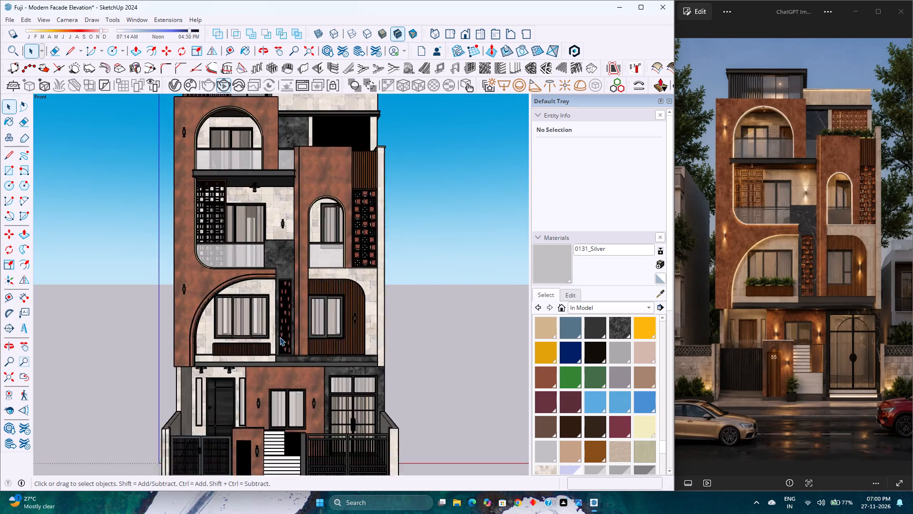
Fit the whole model in the front view and compare the complete facade with the reference image.
scroll(280, 337, "down", 3)
left_click(13, 379)
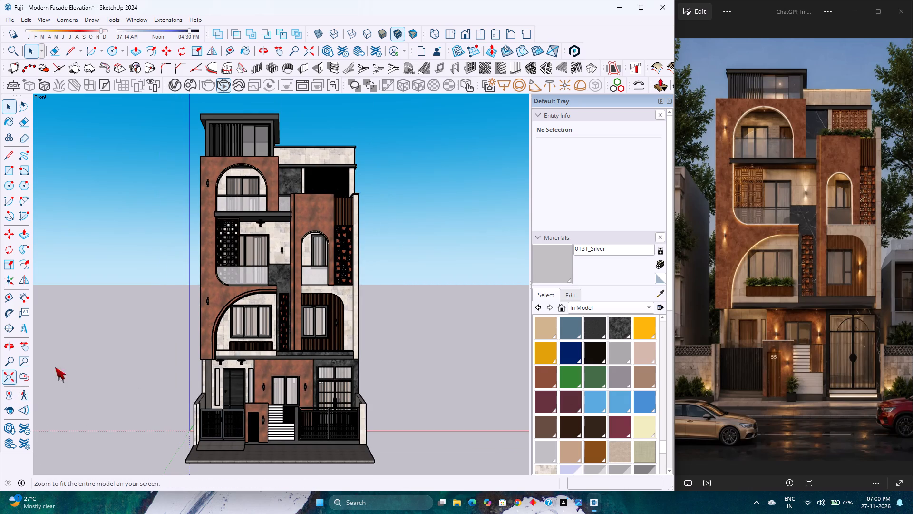
scroll(245, 326, "down", 3)
scroll(245, 326, "up", 2)
scroll(245, 326, "down", 2)
scroll(245, 326, "up", 2)
scroll(245, 326, "down", 2)
scroll(245, 326, "up", 2)
scroll(245, 326, "down", 1)
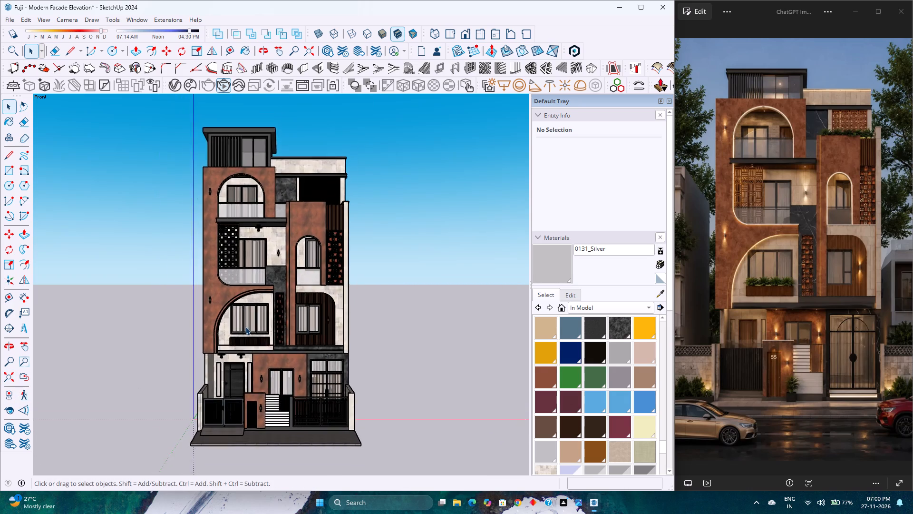
scroll(245, 326, "down", 1)
scroll(245, 326, "up", 2)
scroll(245, 326, "down", 3)
scroll(245, 326, "up", 3)
scroll(245, 326, "down", 3)
scroll(245, 326, "up", 4)
scroll(245, 326, "down", 4)
scroll(245, 326, "up", 3)
scroll(245, 326, "down", 2)
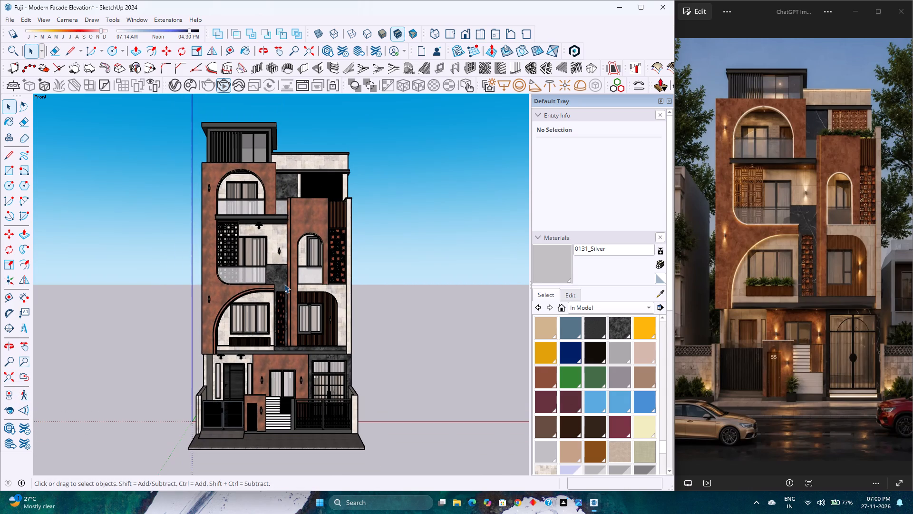
scroll(281, 284, "up", 2)
scroll(281, 284, "down", 3)
scroll(281, 284, "up", 1)
scroll(281, 284, "down", 2)
scroll(281, 284, "up", 1)
scroll(281, 284, "down", 1)
scroll(281, 284, "up", 1)
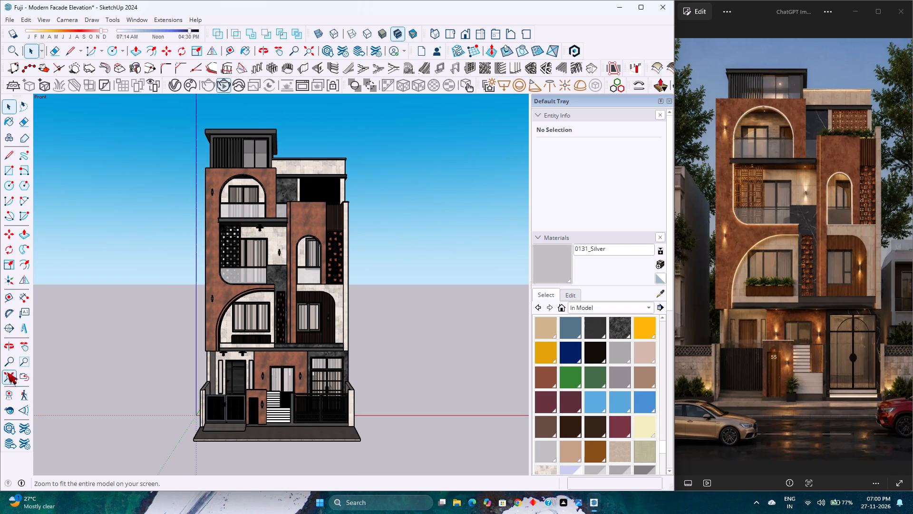
left_click(13, 372)
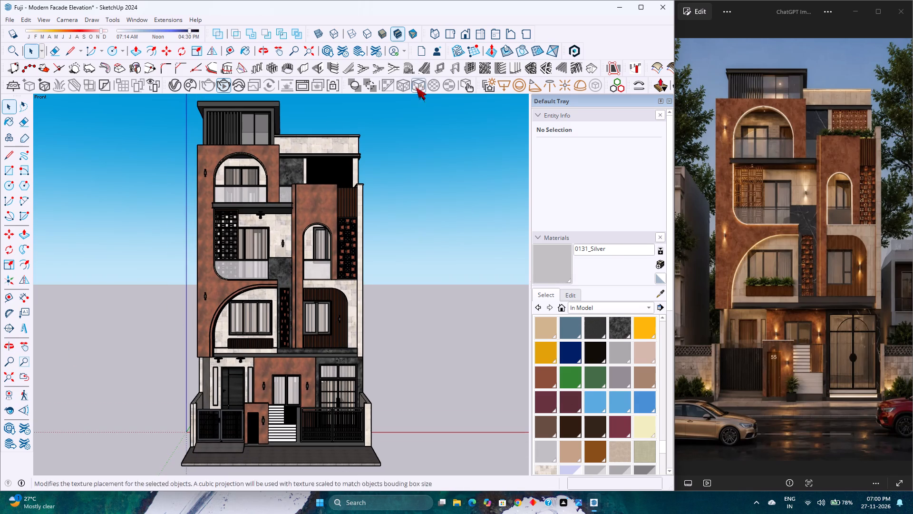
left_click(464, 30)
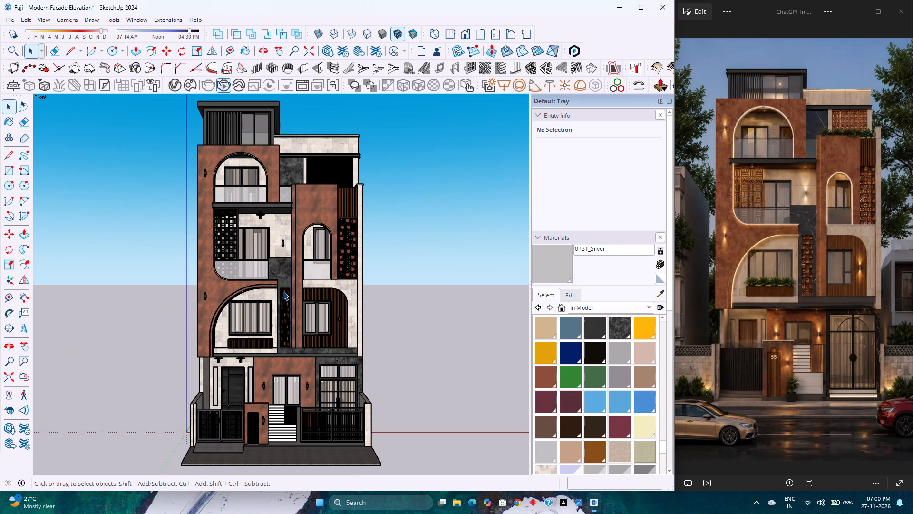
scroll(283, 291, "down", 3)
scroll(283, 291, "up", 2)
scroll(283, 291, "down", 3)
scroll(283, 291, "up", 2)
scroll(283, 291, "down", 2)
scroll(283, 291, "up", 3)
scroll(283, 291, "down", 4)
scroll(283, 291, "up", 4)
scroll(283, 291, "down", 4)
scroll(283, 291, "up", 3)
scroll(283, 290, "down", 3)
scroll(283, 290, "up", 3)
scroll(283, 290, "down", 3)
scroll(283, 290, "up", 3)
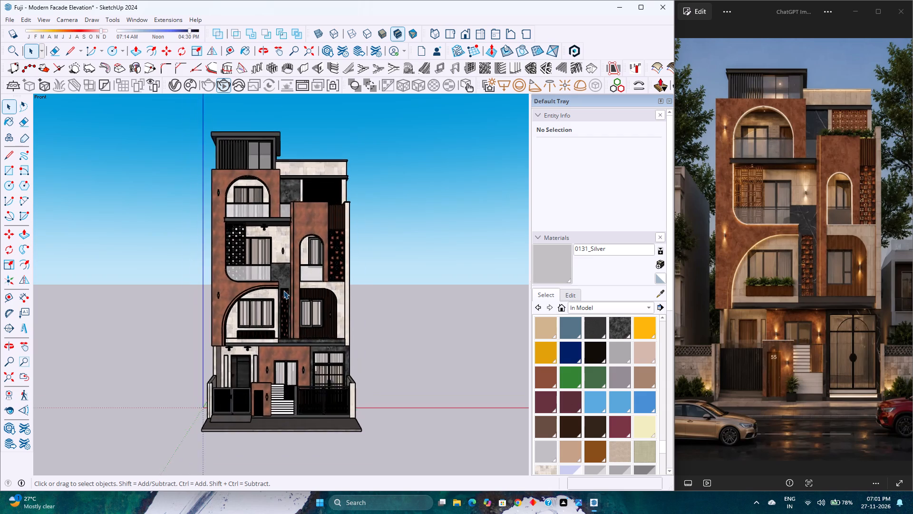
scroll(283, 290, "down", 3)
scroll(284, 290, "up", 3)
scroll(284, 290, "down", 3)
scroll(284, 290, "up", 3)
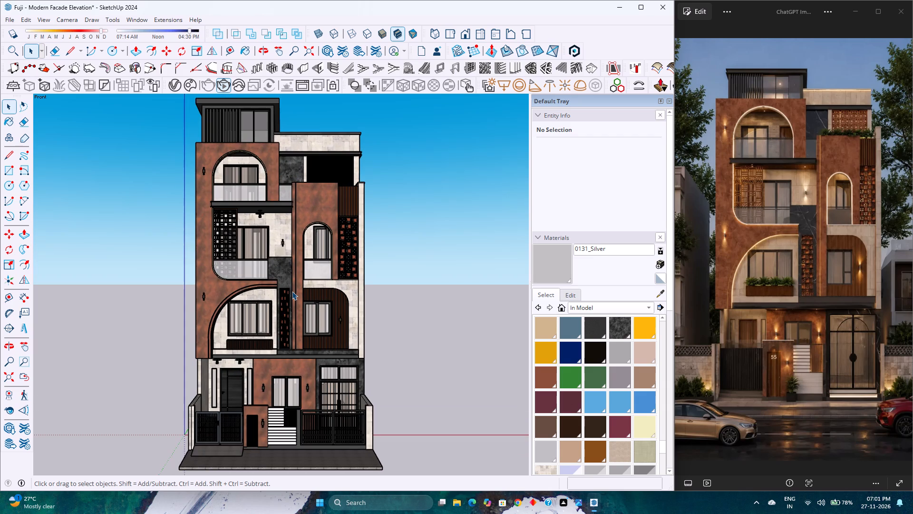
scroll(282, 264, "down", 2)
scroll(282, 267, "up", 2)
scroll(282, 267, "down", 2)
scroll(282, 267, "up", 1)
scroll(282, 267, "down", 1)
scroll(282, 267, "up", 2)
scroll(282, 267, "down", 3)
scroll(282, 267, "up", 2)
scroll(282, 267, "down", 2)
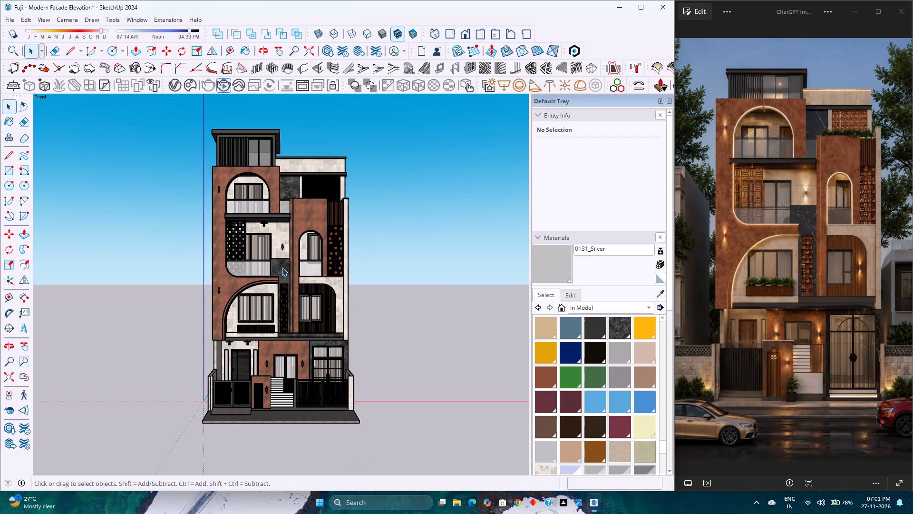
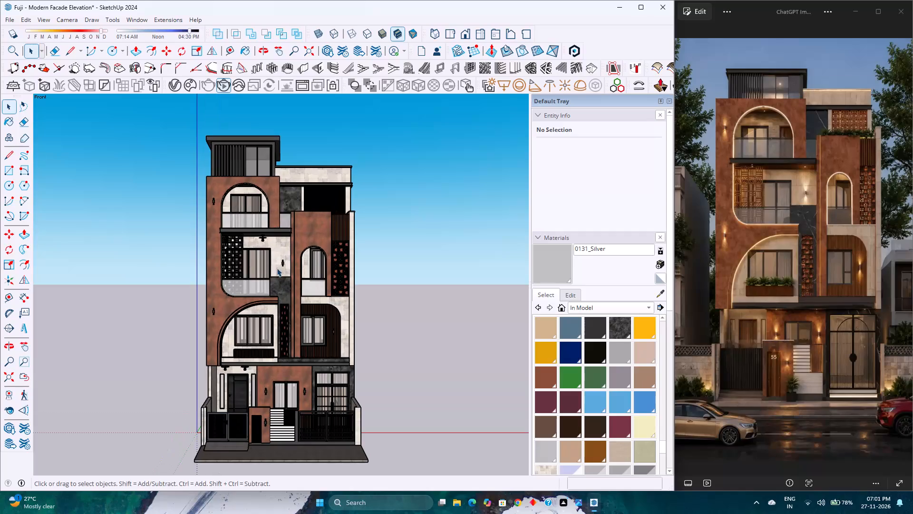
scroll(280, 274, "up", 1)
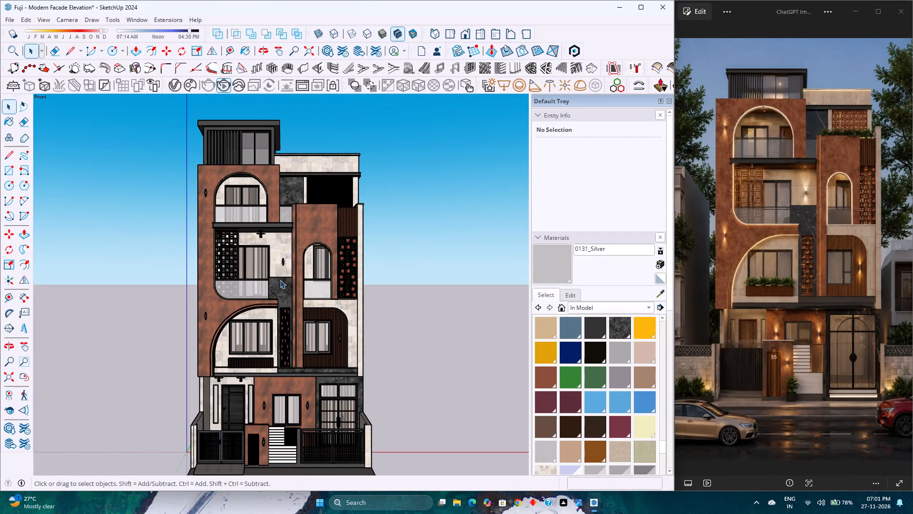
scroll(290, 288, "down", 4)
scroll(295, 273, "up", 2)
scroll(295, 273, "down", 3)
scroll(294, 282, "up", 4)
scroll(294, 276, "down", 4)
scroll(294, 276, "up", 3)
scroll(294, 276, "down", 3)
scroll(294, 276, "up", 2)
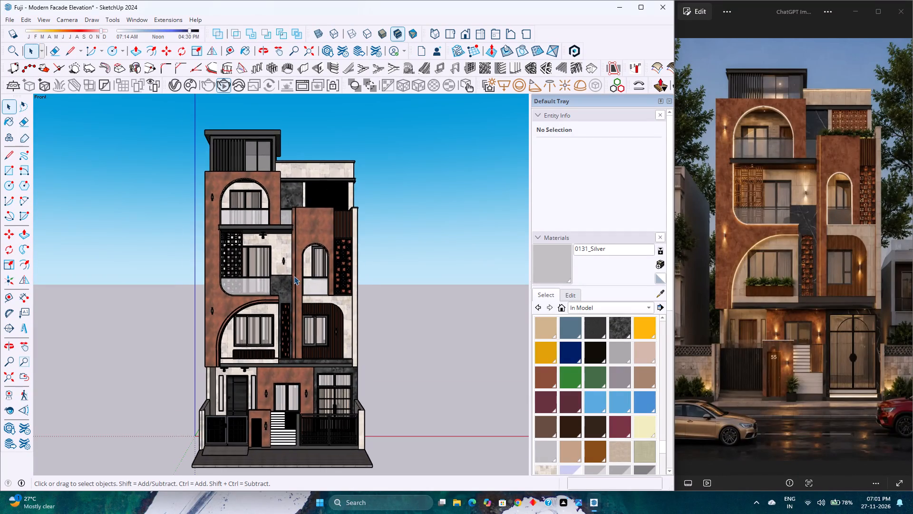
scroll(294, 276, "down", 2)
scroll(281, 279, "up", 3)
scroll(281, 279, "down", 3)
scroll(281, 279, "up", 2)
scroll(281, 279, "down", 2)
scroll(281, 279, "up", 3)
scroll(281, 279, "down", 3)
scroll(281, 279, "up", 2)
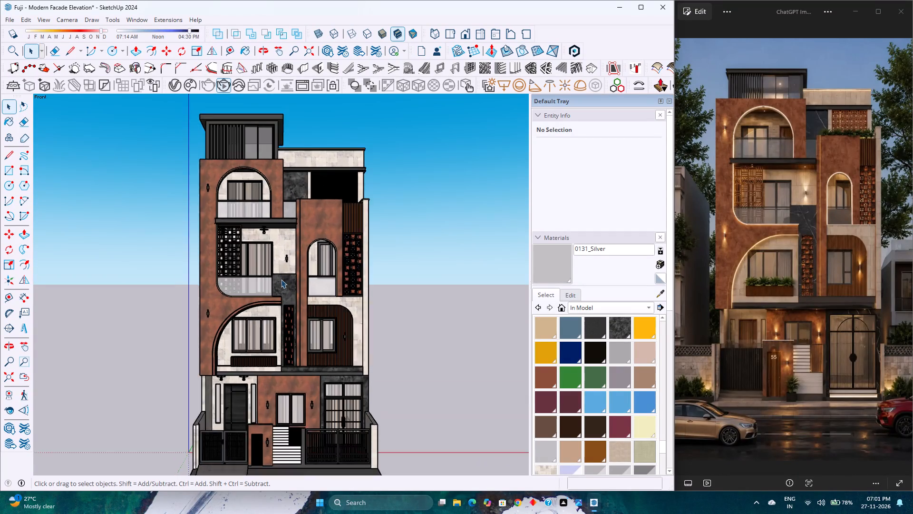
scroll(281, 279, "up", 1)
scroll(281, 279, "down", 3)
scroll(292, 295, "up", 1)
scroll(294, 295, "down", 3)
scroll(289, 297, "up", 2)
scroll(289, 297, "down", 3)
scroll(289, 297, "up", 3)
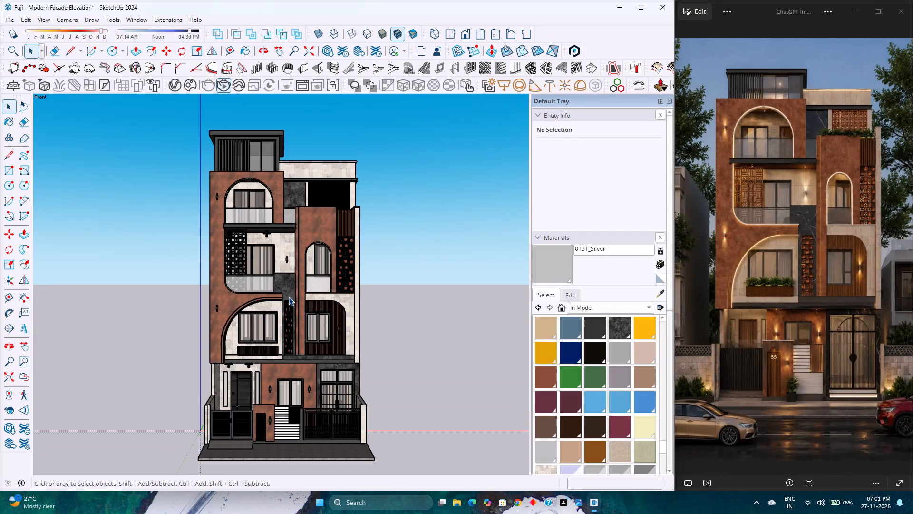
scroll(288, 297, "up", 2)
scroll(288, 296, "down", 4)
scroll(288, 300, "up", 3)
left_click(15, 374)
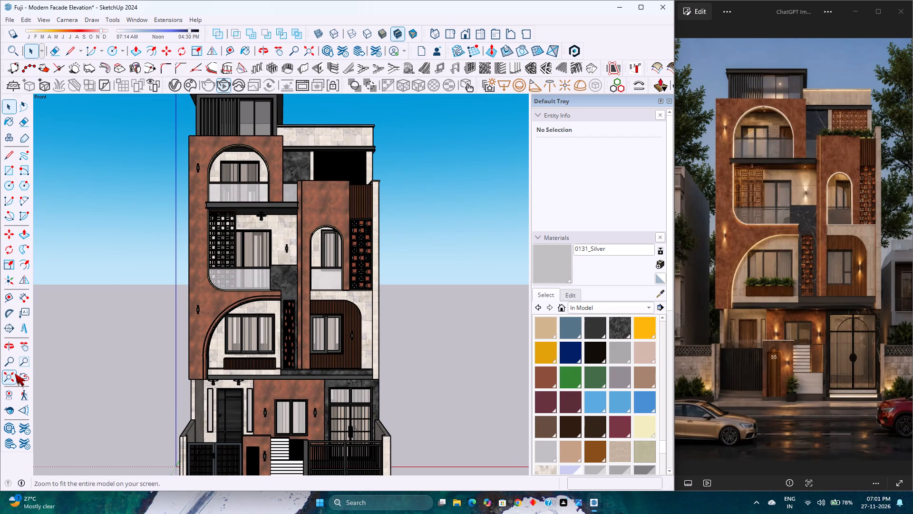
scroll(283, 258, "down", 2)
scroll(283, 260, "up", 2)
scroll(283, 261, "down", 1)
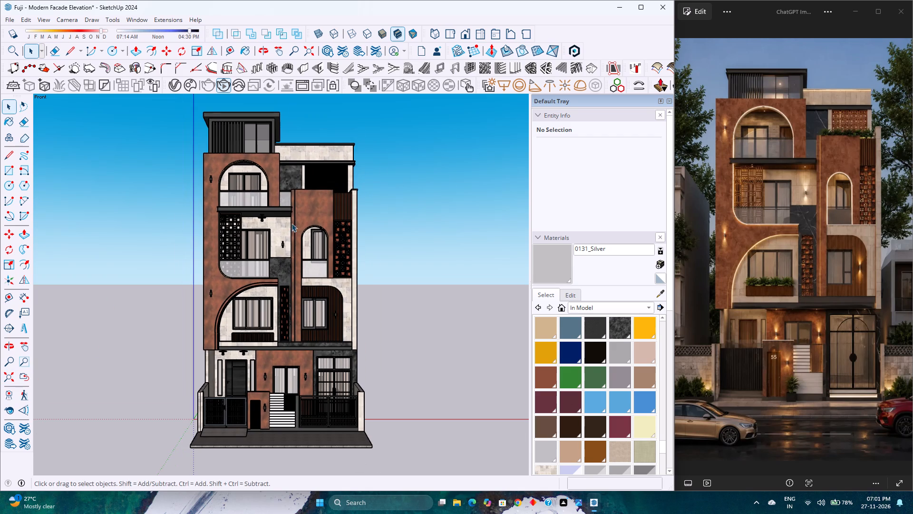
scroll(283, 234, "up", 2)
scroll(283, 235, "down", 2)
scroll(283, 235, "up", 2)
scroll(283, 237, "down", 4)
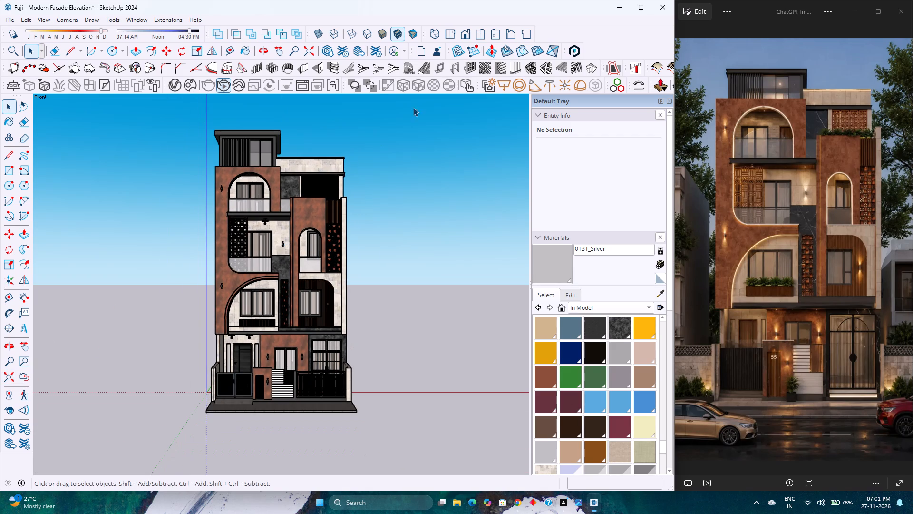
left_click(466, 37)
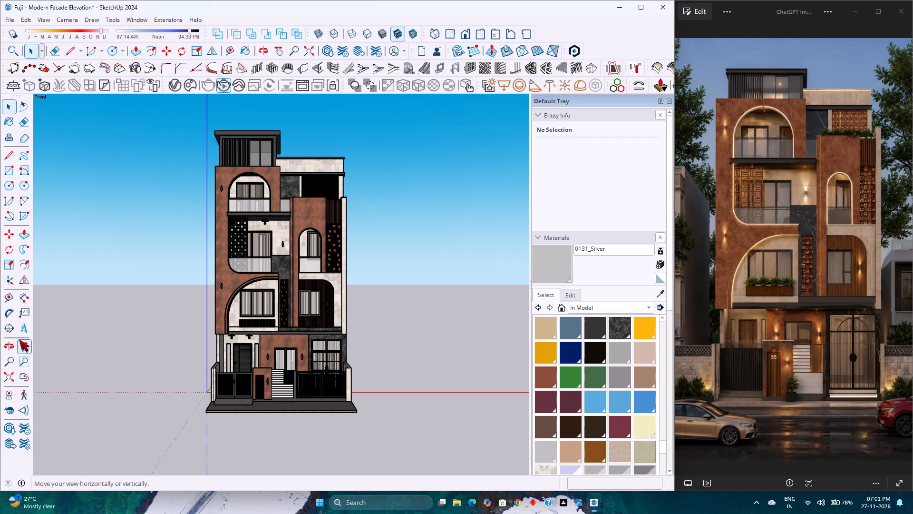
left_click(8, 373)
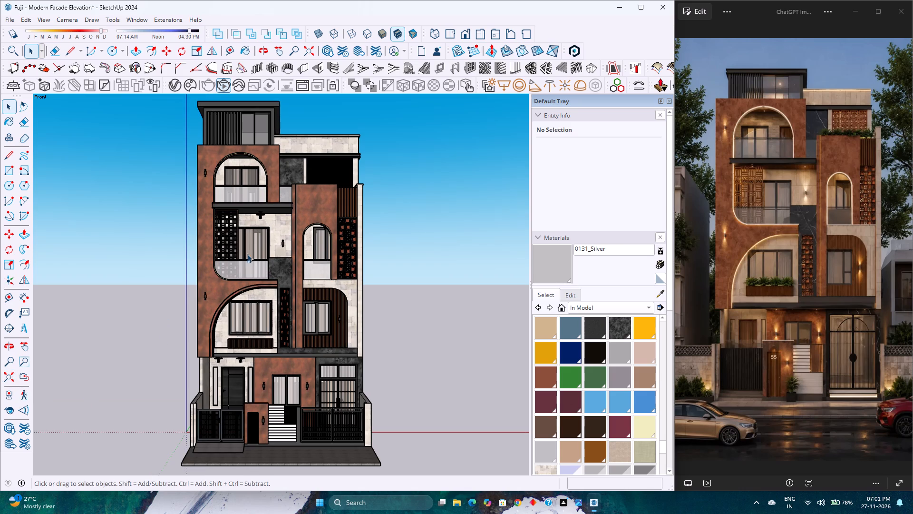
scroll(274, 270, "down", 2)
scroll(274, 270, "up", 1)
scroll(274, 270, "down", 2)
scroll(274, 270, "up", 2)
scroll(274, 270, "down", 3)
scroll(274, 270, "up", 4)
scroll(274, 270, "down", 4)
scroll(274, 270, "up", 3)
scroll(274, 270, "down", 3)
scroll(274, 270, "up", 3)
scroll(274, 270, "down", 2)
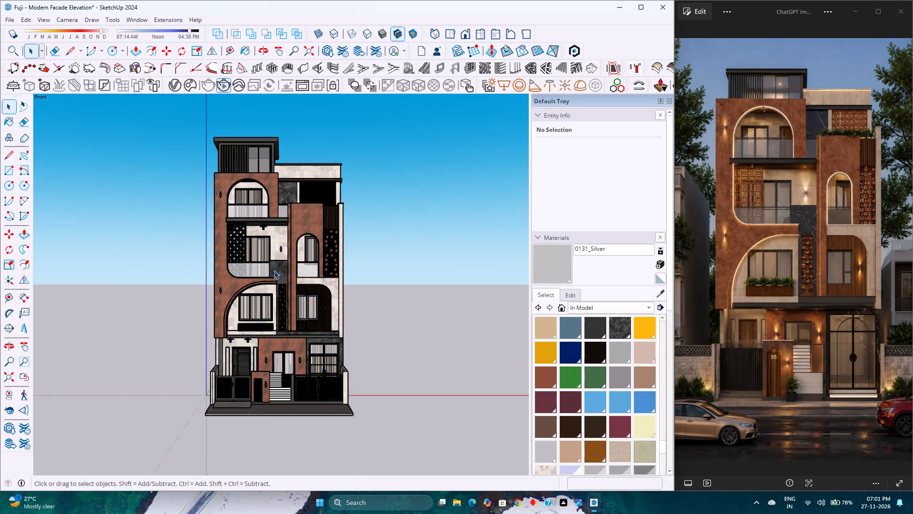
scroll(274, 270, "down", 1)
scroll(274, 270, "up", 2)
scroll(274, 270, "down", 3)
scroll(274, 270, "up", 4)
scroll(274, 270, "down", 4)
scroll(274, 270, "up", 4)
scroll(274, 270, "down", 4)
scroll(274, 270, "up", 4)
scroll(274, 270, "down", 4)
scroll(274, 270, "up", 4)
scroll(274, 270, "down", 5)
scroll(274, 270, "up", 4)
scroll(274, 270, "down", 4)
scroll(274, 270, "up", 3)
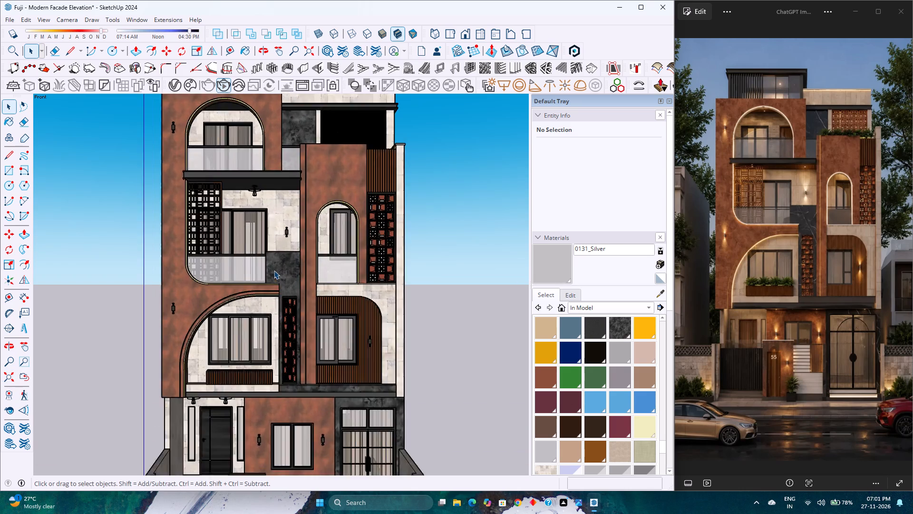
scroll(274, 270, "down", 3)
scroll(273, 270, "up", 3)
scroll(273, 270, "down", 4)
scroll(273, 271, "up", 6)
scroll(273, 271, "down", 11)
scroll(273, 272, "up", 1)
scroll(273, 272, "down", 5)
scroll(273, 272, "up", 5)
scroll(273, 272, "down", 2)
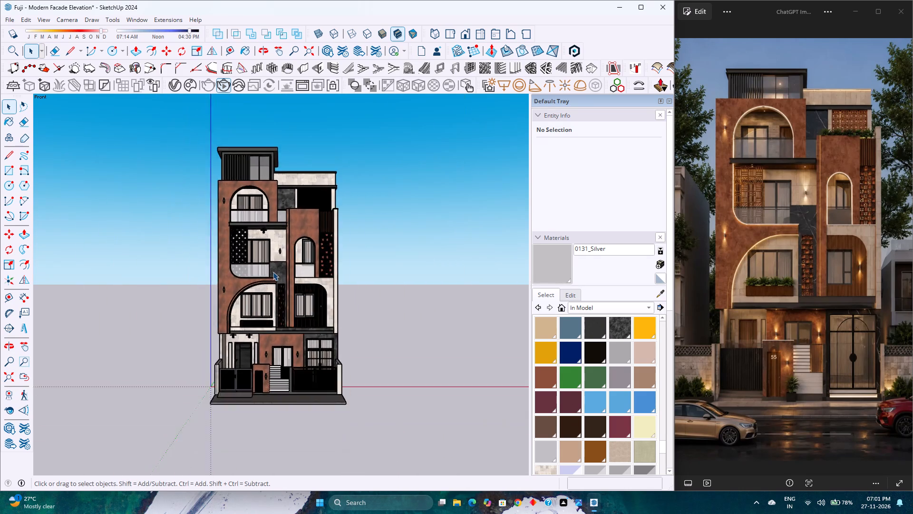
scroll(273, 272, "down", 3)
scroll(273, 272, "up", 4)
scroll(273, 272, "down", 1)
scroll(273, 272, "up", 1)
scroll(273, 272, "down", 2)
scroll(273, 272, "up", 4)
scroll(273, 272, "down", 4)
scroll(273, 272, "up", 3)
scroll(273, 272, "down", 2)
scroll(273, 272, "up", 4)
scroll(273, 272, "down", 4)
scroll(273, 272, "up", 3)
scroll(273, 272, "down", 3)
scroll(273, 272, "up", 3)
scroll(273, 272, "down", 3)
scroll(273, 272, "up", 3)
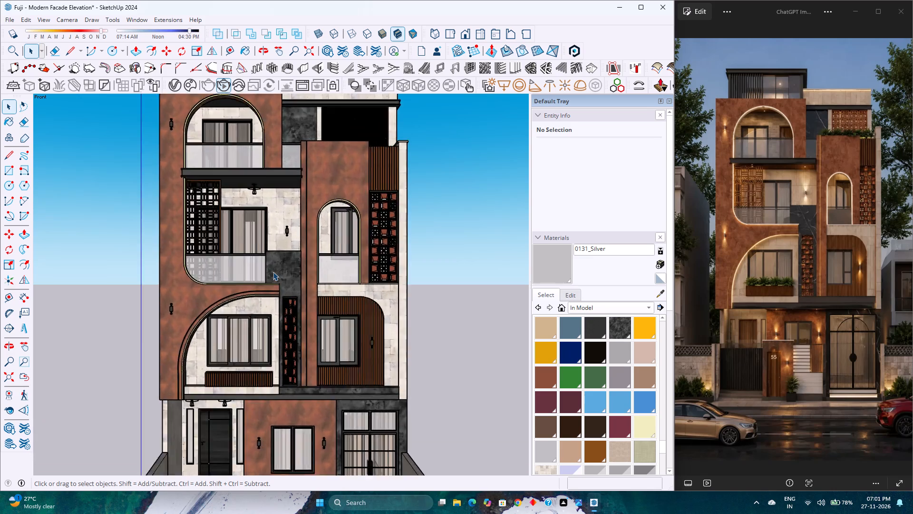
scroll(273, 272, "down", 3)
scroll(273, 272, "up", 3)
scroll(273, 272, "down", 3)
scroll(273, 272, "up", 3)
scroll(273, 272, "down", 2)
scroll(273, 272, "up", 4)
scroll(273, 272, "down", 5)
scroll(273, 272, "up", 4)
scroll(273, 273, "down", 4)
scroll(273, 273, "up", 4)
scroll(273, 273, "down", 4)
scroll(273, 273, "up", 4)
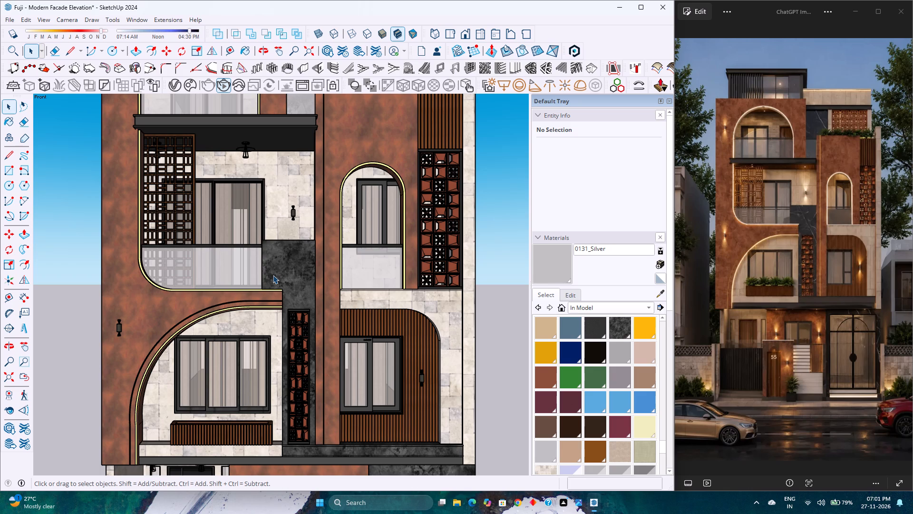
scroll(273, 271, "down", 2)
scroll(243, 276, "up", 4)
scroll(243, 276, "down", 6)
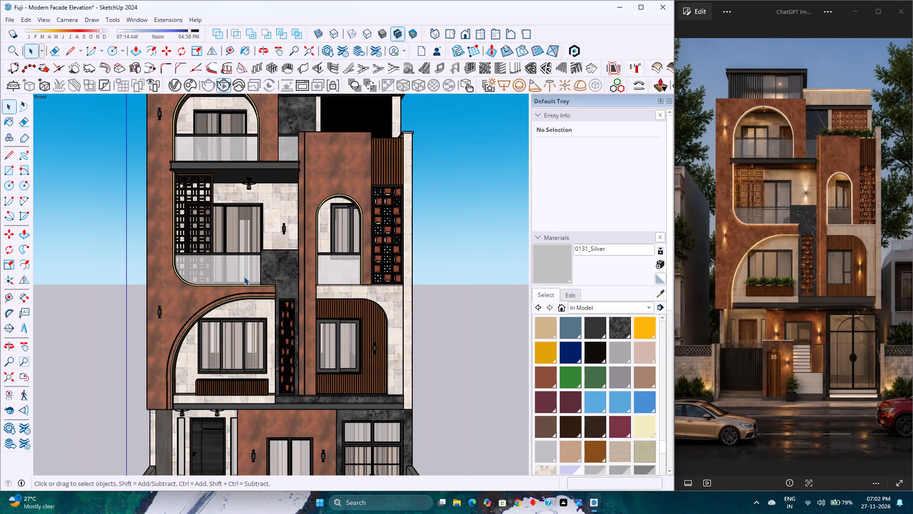
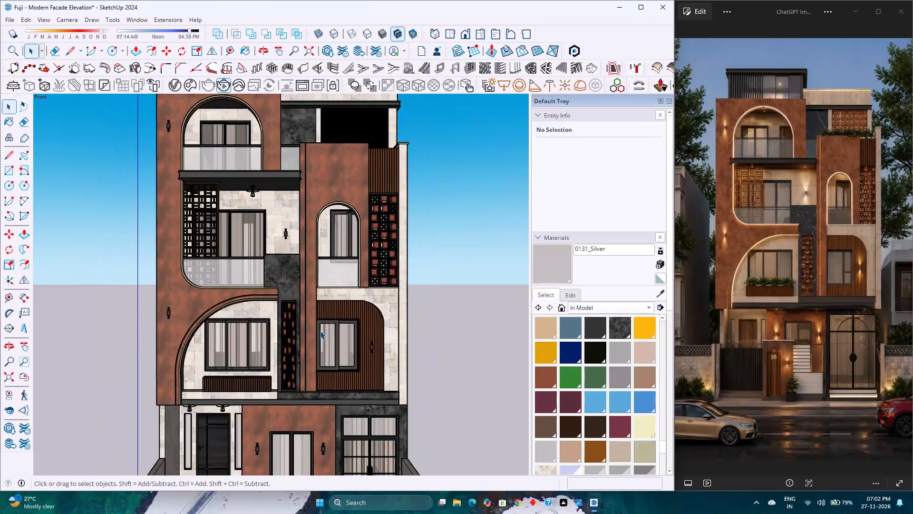
Examine the house's front facade against the reference render, from the middle-floor arches and screens out to the whole elevation.
scroll(320, 331, "up", 3)
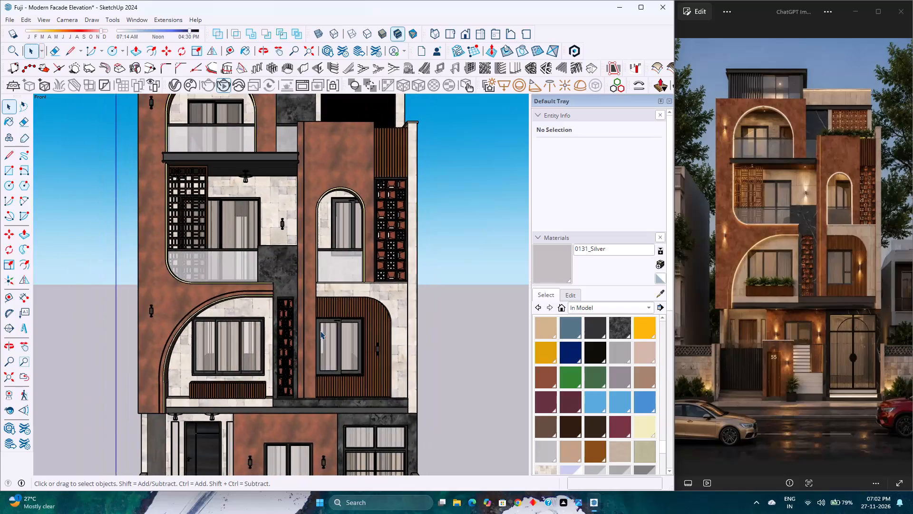
scroll(320, 331, "down", 4)
scroll(320, 331, "up", 3)
scroll(320, 331, "down", 3)
scroll(320, 331, "up", 4)
scroll(320, 332, "down", 4)
scroll(320, 332, "up", 3)
scroll(320, 332, "down", 4)
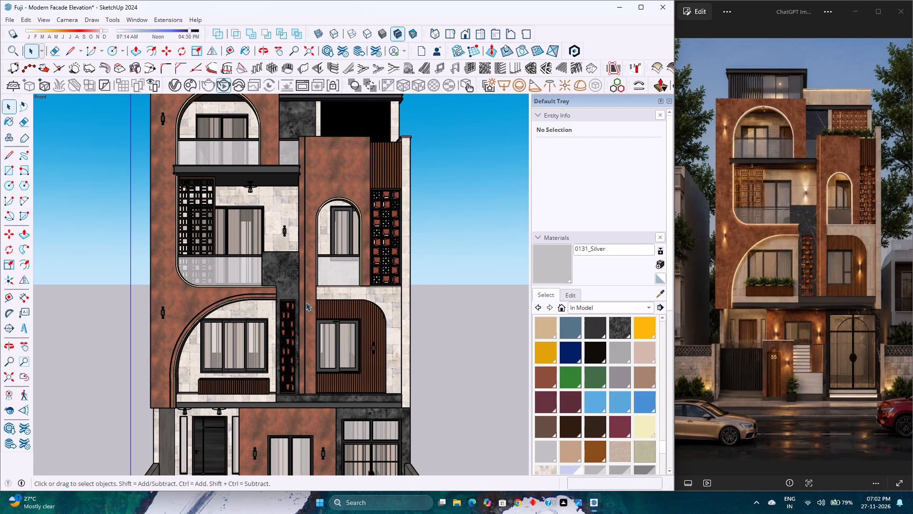
scroll(316, 292, "down", 4)
scroll(316, 291, "up", 4)
scroll(316, 290, "down", 4)
scroll(316, 290, "up", 3)
scroll(316, 290, "down", 4)
scroll(314, 289, "up", 4)
scroll(315, 284, "down", 4)
scroll(250, 280, "down", 2)
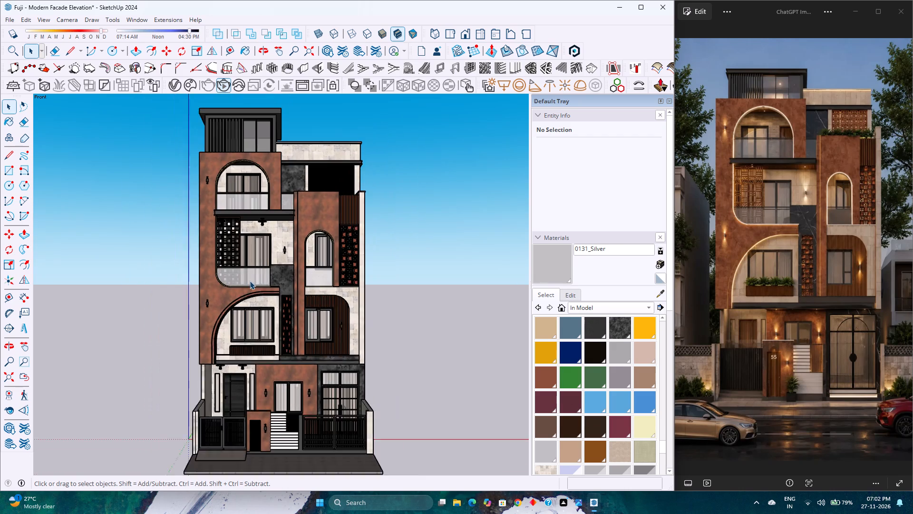
scroll(250, 281, "down", 1)
scroll(250, 281, "up", 4)
scroll(250, 281, "down", 8)
scroll(250, 281, "up", 4)
scroll(250, 281, "down", 4)
scroll(250, 281, "up", 2)
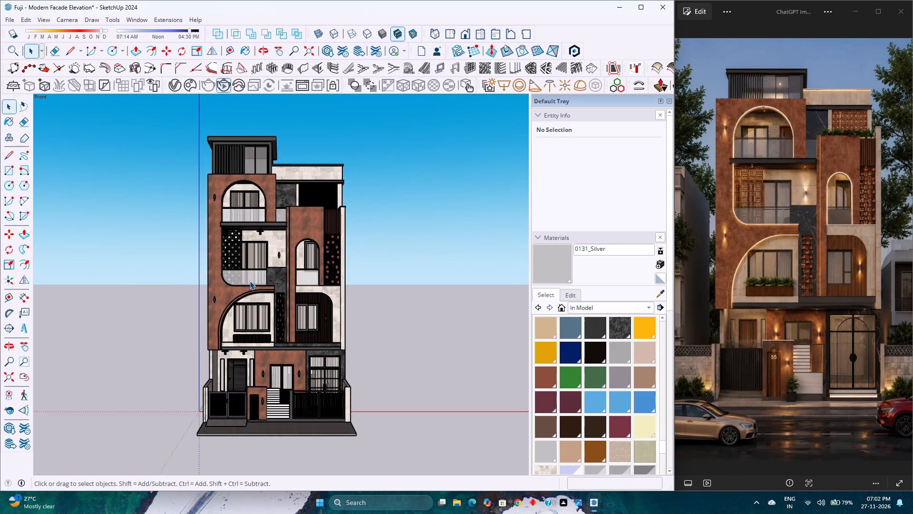
scroll(250, 281, "up", 2)
scroll(250, 281, "down", 5)
scroll(250, 281, "up", 2)
scroll(252, 274, "down", 5)
scroll(252, 274, "up", 4)
scroll(252, 274, "down", 3)
scroll(253, 275, "up", 4)
scroll(253, 275, "down", 3)
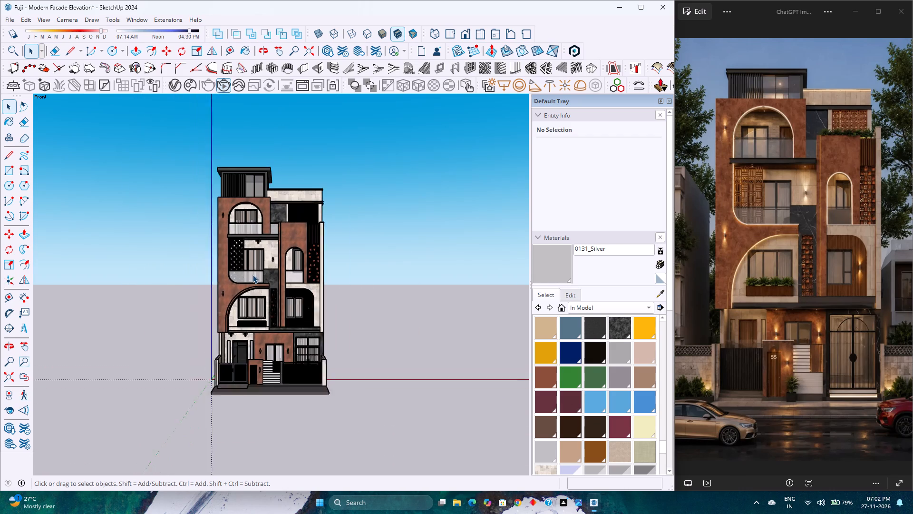
scroll(253, 275, "down", 4)
scroll(253, 274, "up", 4)
scroll(253, 274, "down", 4)
scroll(253, 274, "up", 4)
scroll(253, 274, "down", 4)
scroll(253, 274, "up", 4)
scroll(253, 274, "down", 4)
scroll(253, 274, "up", 3)
scroll(253, 274, "down", 4)
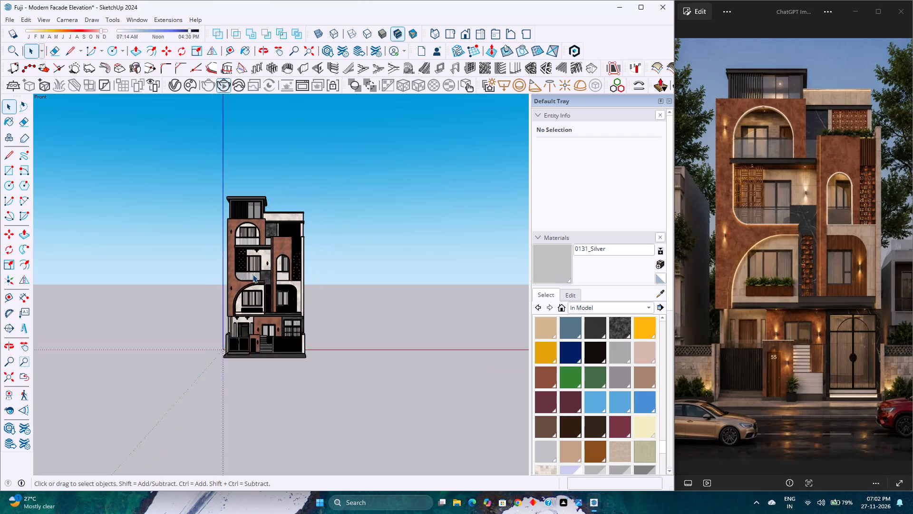
scroll(253, 274, "up", 3)
scroll(253, 274, "down", 3)
scroll(253, 274, "up", 4)
scroll(253, 274, "down", 4)
scroll(253, 274, "up", 4)
scroll(253, 274, "down", 4)
scroll(253, 274, "up", 4)
scroll(253, 274, "down", 4)
scroll(253, 274, "up", 4)
scroll(253, 274, "down", 4)
scroll(254, 274, "up", 4)
scroll(254, 274, "down", 4)
scroll(254, 274, "up", 2)
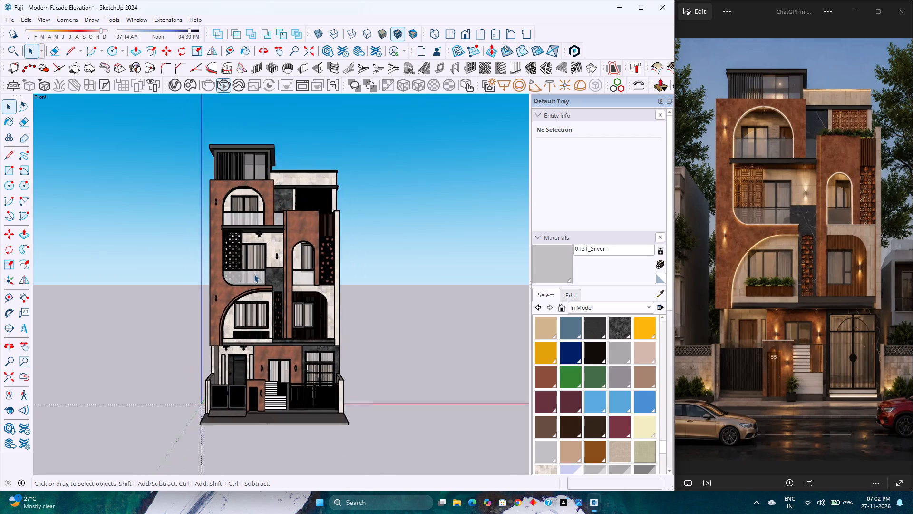
scroll(254, 274, "up", 2)
scroll(254, 274, "down", 4)
scroll(254, 274, "up", 3)
scroll(254, 274, "down", 2)
scroll(254, 274, "up", 5)
scroll(254, 274, "down", 5)
scroll(254, 274, "up", 4)
scroll(254, 274, "down", 14)
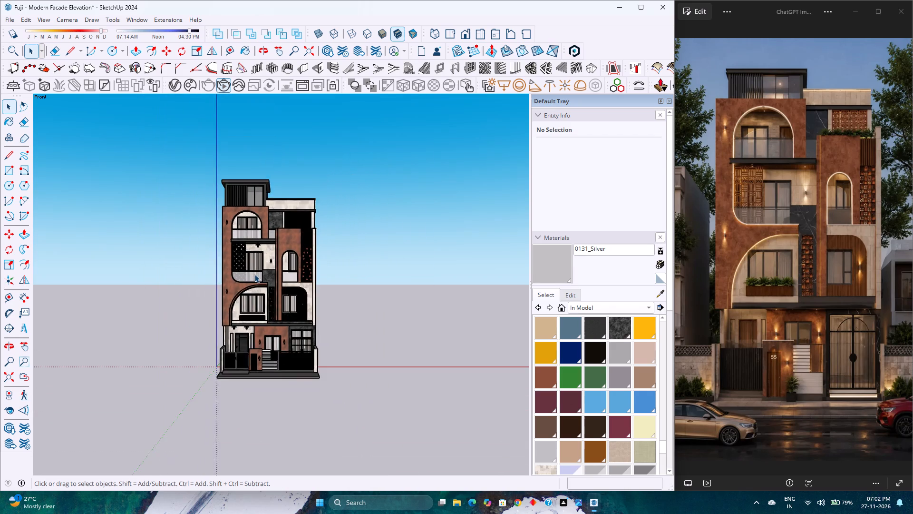
scroll(254, 274, "down", 3)
scroll(254, 275, "up", 5)
scroll(254, 275, "down", 5)
scroll(254, 276, "up", 4)
scroll(254, 276, "down", 4)
scroll(256, 276, "up", 4)
scroll(256, 276, "down", 4)
scroll(256, 276, "up", 4)
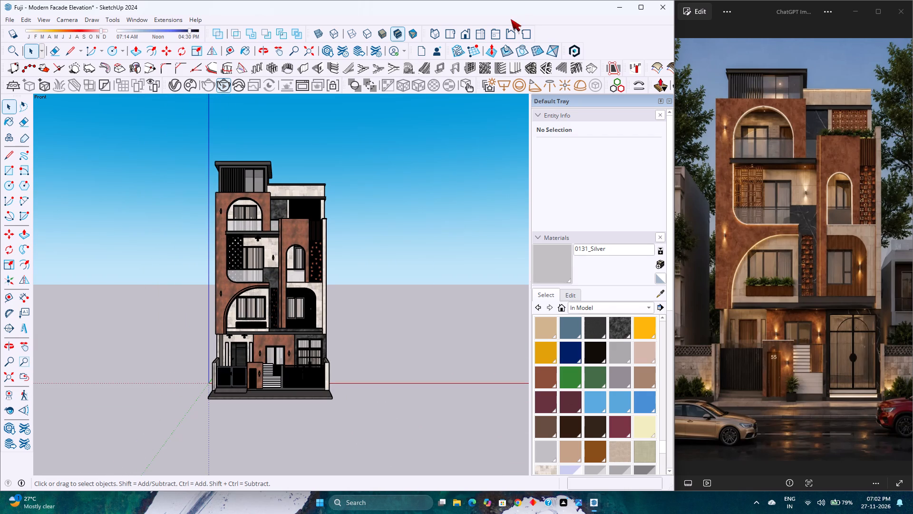
Show the model in the standard front view with the entire house fitted in the view.
left_click(464, 38)
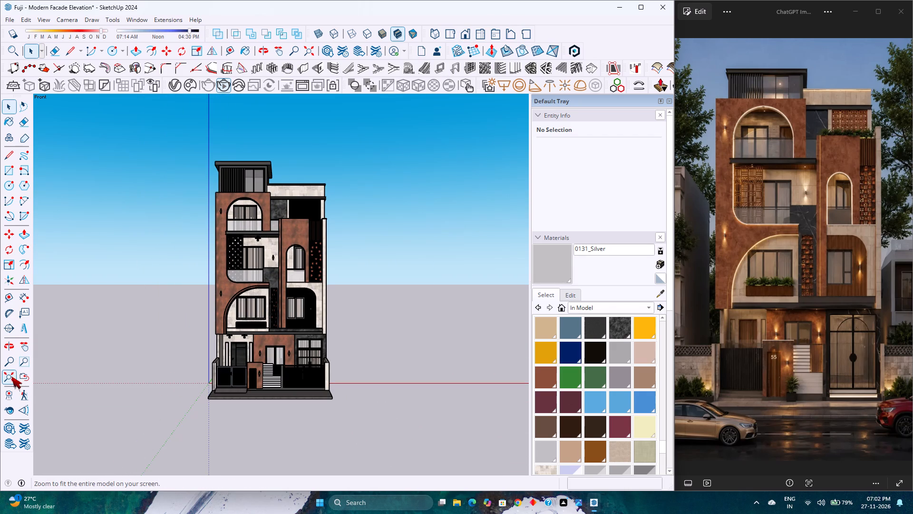
left_click(10, 376)
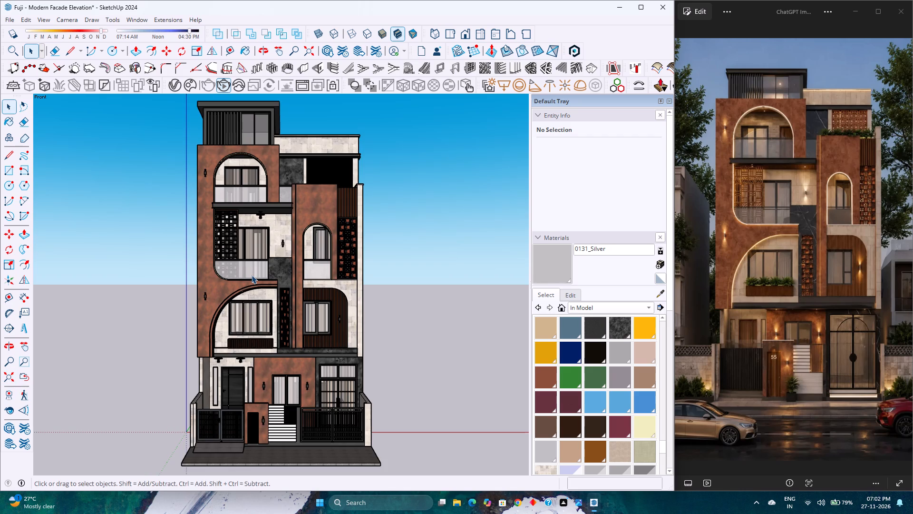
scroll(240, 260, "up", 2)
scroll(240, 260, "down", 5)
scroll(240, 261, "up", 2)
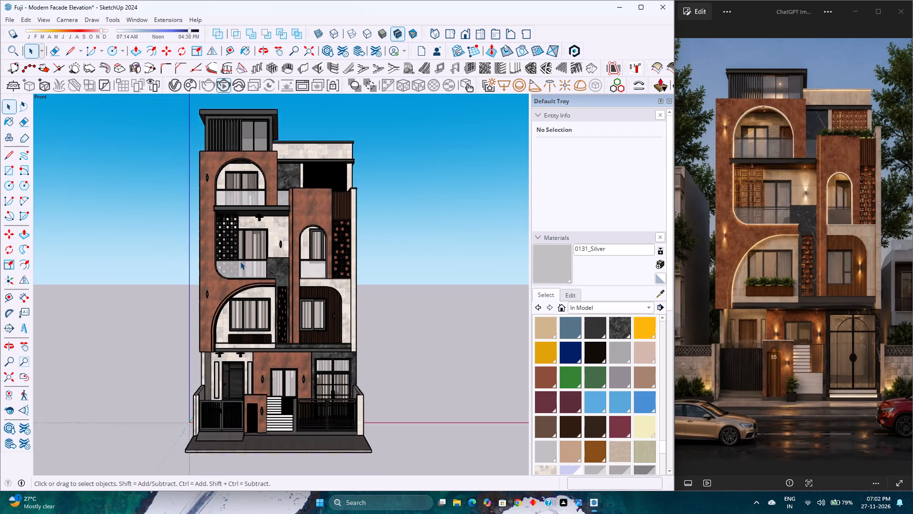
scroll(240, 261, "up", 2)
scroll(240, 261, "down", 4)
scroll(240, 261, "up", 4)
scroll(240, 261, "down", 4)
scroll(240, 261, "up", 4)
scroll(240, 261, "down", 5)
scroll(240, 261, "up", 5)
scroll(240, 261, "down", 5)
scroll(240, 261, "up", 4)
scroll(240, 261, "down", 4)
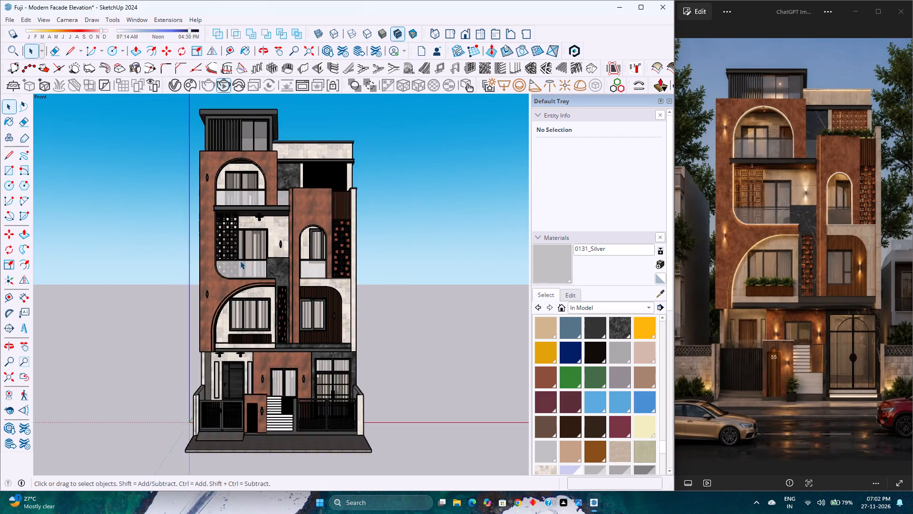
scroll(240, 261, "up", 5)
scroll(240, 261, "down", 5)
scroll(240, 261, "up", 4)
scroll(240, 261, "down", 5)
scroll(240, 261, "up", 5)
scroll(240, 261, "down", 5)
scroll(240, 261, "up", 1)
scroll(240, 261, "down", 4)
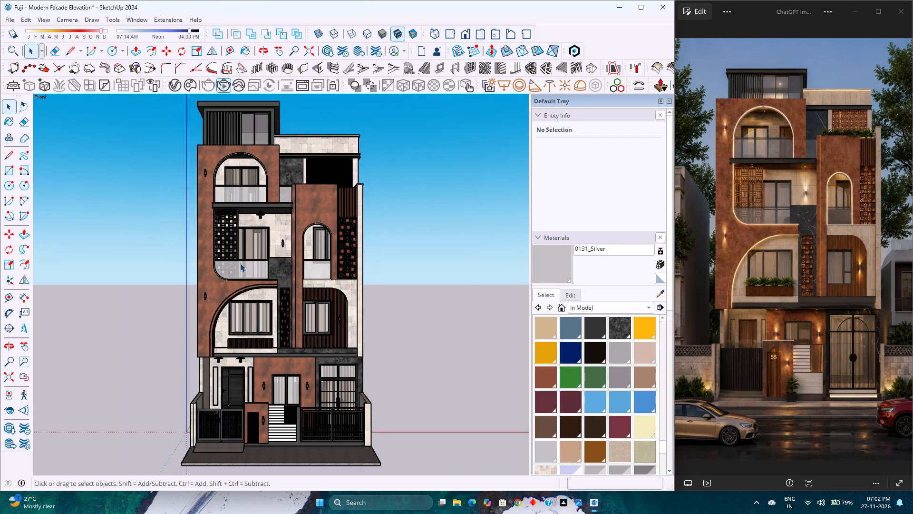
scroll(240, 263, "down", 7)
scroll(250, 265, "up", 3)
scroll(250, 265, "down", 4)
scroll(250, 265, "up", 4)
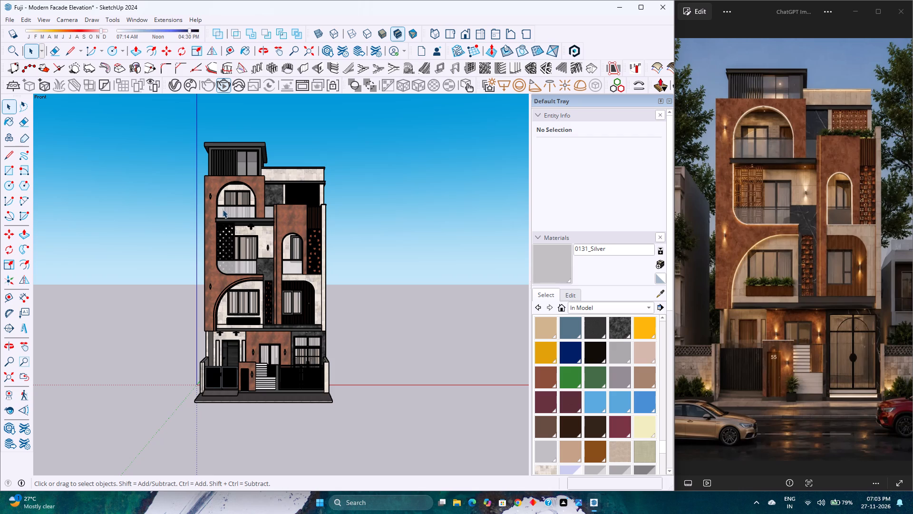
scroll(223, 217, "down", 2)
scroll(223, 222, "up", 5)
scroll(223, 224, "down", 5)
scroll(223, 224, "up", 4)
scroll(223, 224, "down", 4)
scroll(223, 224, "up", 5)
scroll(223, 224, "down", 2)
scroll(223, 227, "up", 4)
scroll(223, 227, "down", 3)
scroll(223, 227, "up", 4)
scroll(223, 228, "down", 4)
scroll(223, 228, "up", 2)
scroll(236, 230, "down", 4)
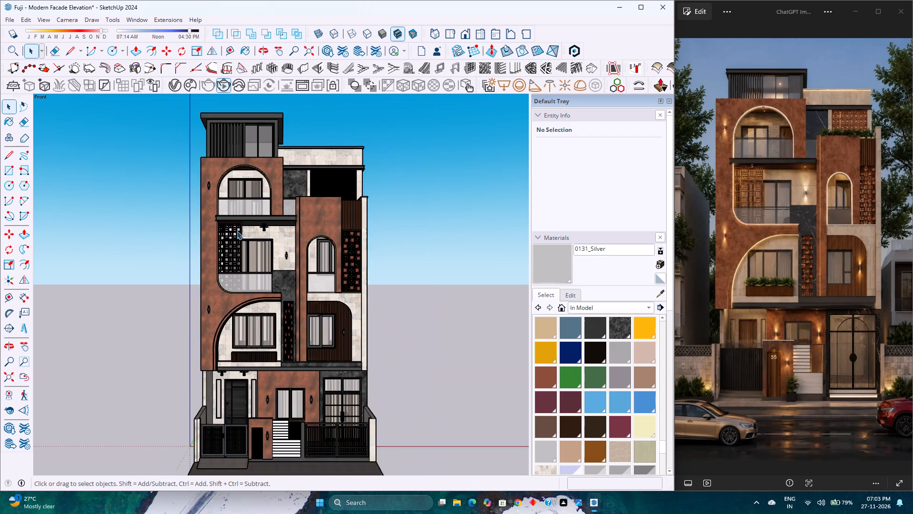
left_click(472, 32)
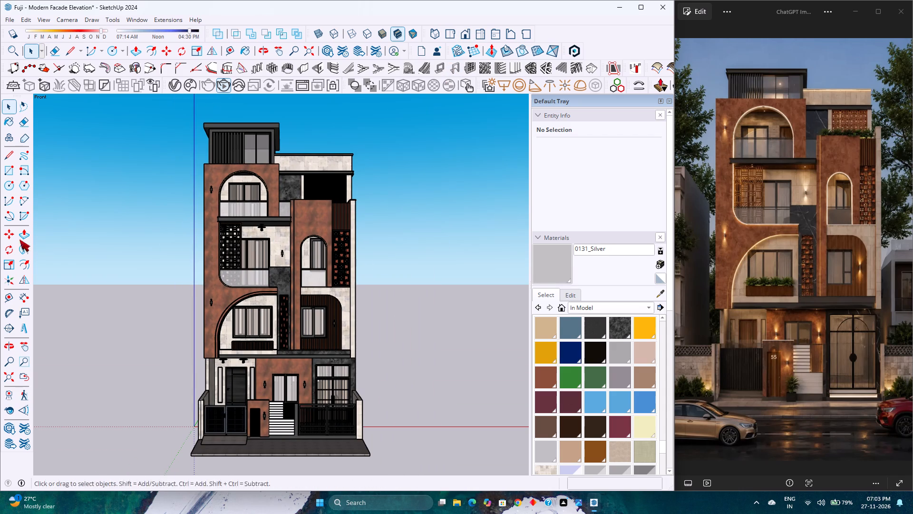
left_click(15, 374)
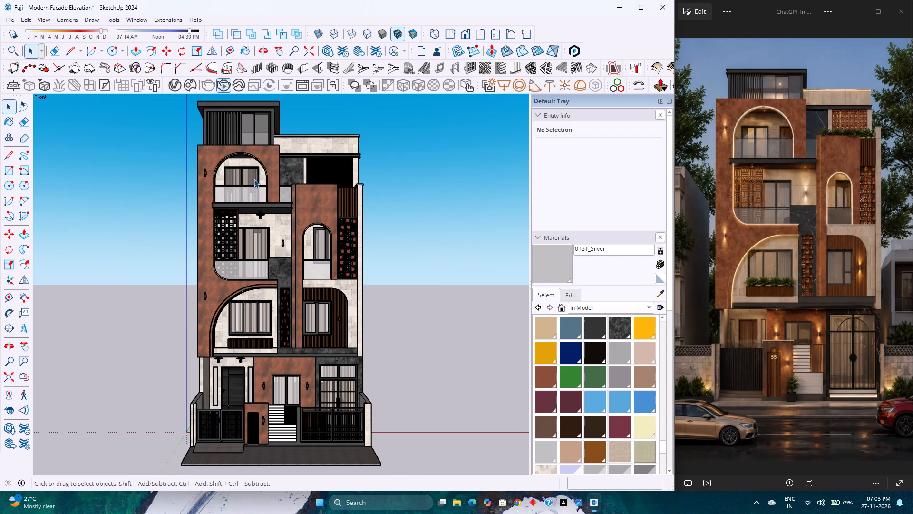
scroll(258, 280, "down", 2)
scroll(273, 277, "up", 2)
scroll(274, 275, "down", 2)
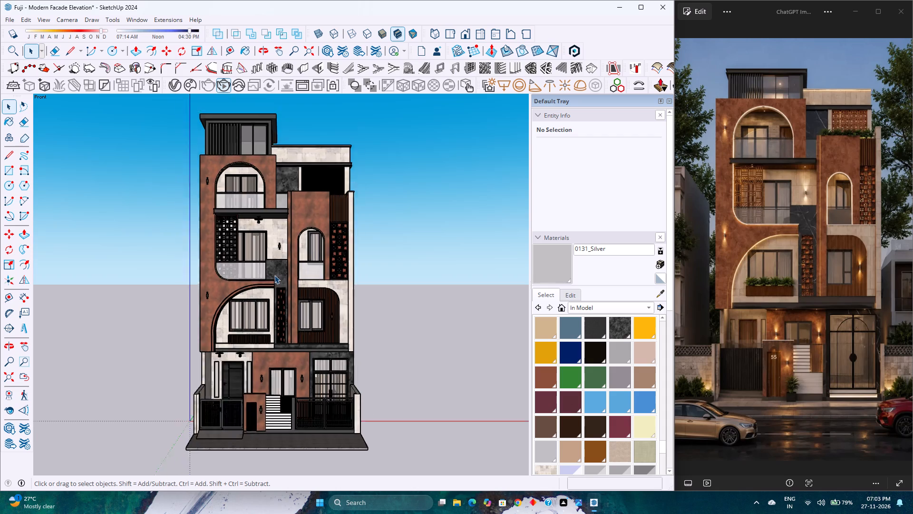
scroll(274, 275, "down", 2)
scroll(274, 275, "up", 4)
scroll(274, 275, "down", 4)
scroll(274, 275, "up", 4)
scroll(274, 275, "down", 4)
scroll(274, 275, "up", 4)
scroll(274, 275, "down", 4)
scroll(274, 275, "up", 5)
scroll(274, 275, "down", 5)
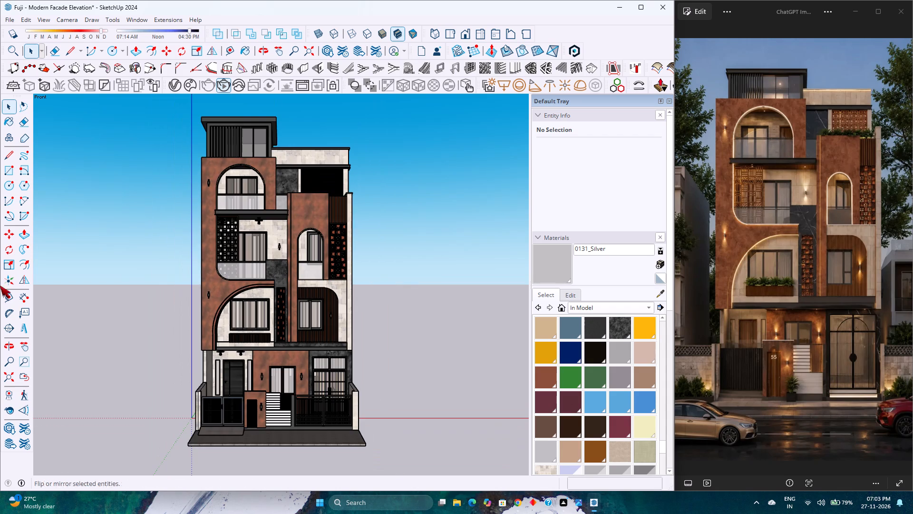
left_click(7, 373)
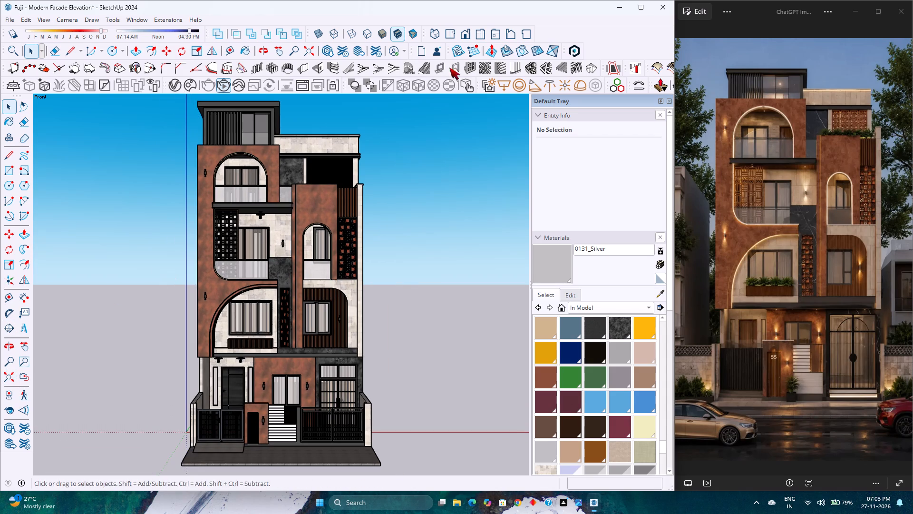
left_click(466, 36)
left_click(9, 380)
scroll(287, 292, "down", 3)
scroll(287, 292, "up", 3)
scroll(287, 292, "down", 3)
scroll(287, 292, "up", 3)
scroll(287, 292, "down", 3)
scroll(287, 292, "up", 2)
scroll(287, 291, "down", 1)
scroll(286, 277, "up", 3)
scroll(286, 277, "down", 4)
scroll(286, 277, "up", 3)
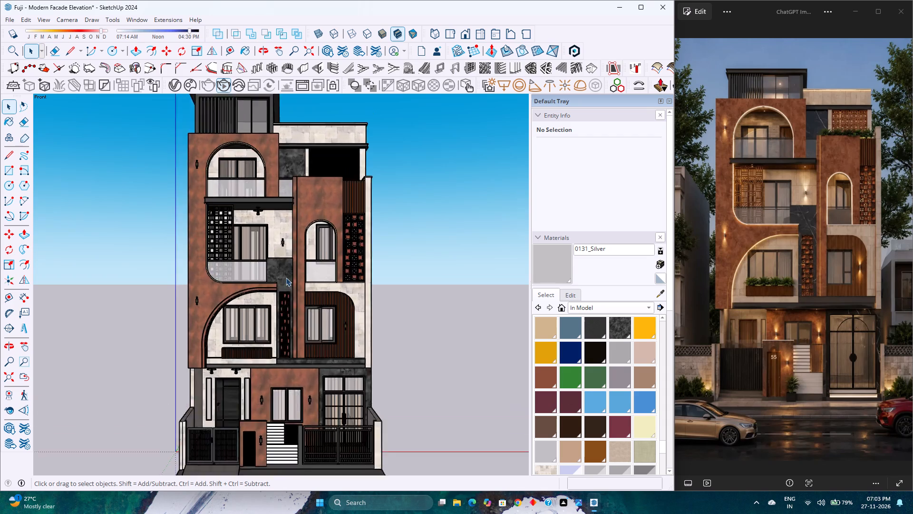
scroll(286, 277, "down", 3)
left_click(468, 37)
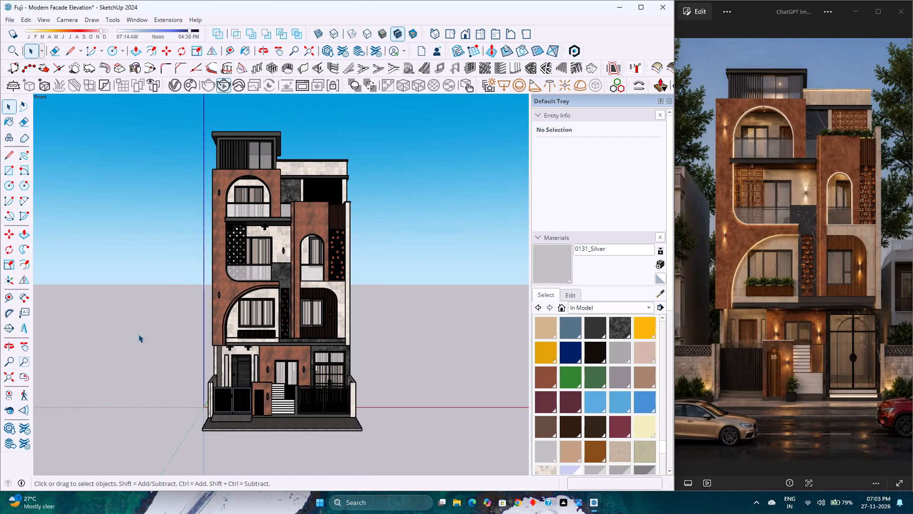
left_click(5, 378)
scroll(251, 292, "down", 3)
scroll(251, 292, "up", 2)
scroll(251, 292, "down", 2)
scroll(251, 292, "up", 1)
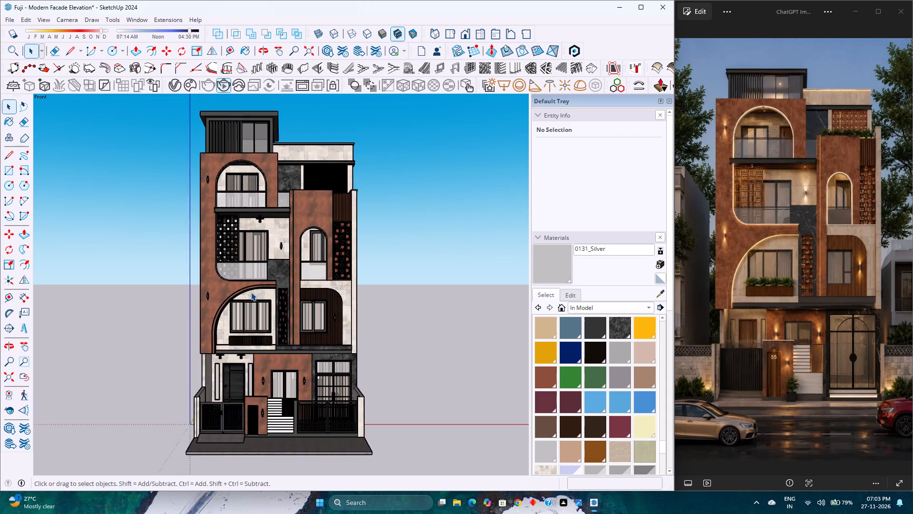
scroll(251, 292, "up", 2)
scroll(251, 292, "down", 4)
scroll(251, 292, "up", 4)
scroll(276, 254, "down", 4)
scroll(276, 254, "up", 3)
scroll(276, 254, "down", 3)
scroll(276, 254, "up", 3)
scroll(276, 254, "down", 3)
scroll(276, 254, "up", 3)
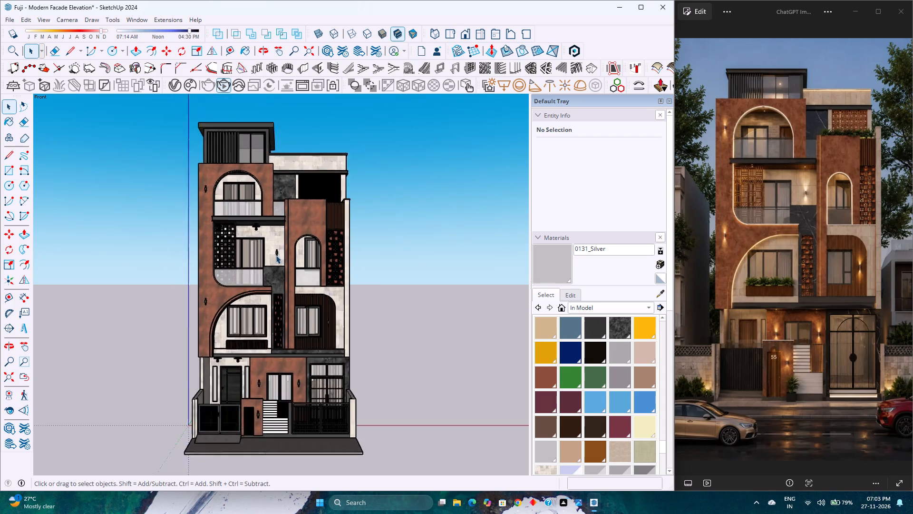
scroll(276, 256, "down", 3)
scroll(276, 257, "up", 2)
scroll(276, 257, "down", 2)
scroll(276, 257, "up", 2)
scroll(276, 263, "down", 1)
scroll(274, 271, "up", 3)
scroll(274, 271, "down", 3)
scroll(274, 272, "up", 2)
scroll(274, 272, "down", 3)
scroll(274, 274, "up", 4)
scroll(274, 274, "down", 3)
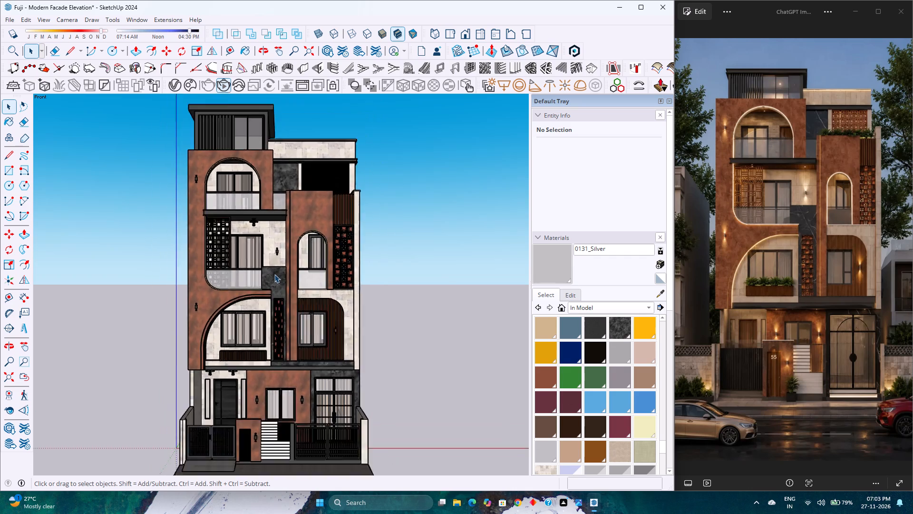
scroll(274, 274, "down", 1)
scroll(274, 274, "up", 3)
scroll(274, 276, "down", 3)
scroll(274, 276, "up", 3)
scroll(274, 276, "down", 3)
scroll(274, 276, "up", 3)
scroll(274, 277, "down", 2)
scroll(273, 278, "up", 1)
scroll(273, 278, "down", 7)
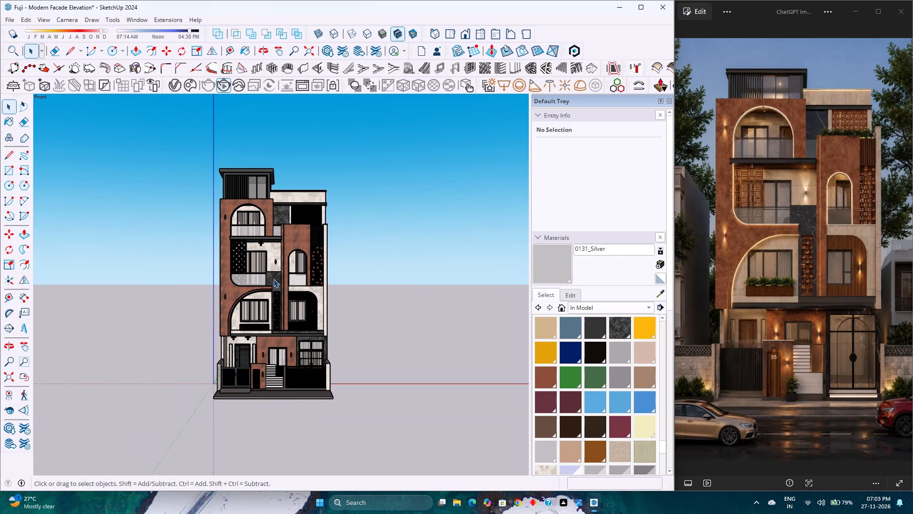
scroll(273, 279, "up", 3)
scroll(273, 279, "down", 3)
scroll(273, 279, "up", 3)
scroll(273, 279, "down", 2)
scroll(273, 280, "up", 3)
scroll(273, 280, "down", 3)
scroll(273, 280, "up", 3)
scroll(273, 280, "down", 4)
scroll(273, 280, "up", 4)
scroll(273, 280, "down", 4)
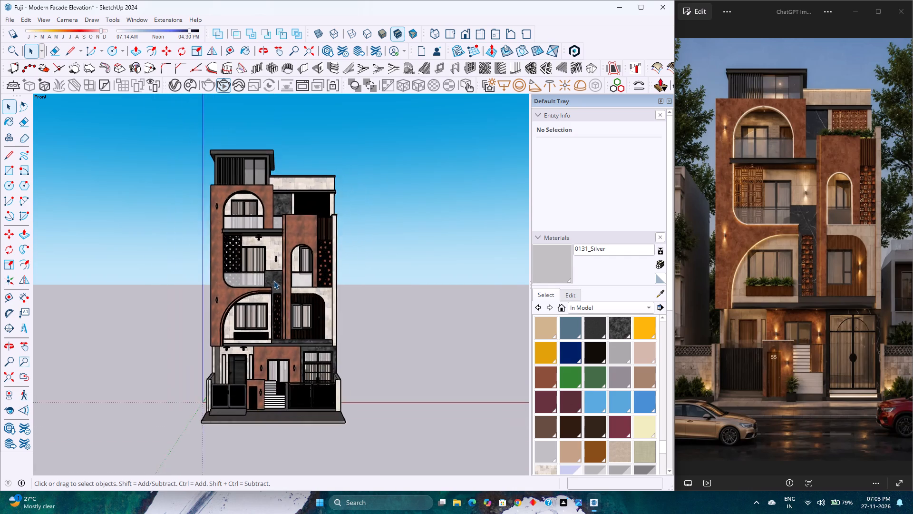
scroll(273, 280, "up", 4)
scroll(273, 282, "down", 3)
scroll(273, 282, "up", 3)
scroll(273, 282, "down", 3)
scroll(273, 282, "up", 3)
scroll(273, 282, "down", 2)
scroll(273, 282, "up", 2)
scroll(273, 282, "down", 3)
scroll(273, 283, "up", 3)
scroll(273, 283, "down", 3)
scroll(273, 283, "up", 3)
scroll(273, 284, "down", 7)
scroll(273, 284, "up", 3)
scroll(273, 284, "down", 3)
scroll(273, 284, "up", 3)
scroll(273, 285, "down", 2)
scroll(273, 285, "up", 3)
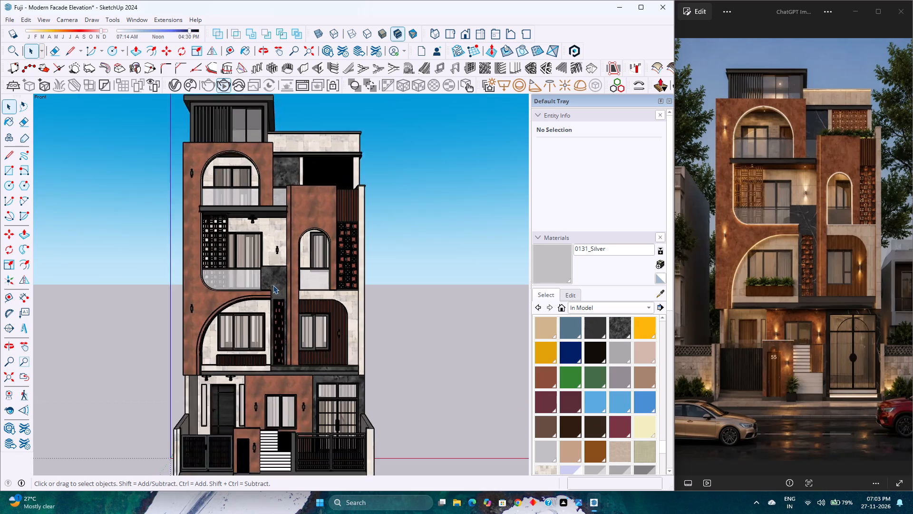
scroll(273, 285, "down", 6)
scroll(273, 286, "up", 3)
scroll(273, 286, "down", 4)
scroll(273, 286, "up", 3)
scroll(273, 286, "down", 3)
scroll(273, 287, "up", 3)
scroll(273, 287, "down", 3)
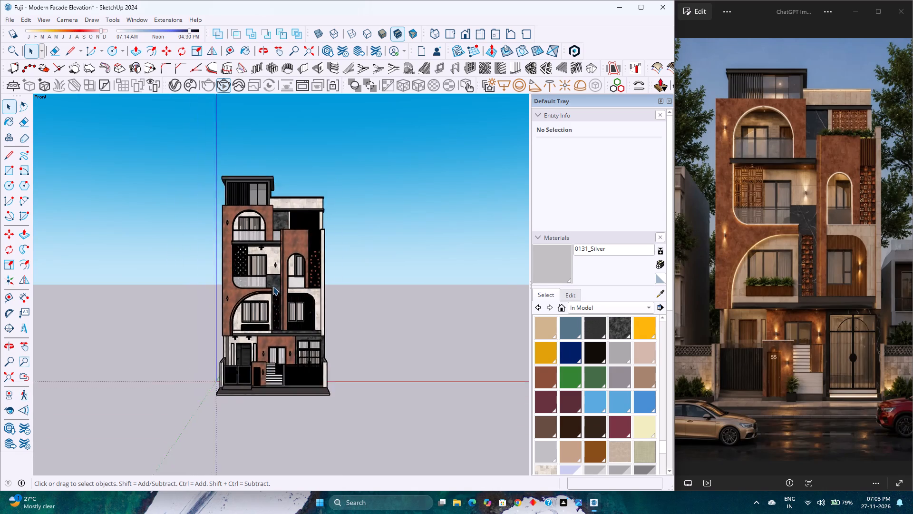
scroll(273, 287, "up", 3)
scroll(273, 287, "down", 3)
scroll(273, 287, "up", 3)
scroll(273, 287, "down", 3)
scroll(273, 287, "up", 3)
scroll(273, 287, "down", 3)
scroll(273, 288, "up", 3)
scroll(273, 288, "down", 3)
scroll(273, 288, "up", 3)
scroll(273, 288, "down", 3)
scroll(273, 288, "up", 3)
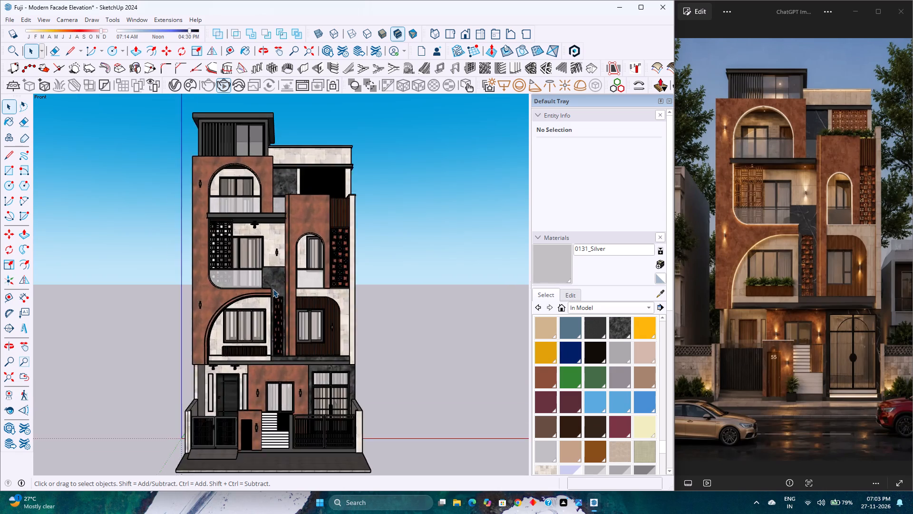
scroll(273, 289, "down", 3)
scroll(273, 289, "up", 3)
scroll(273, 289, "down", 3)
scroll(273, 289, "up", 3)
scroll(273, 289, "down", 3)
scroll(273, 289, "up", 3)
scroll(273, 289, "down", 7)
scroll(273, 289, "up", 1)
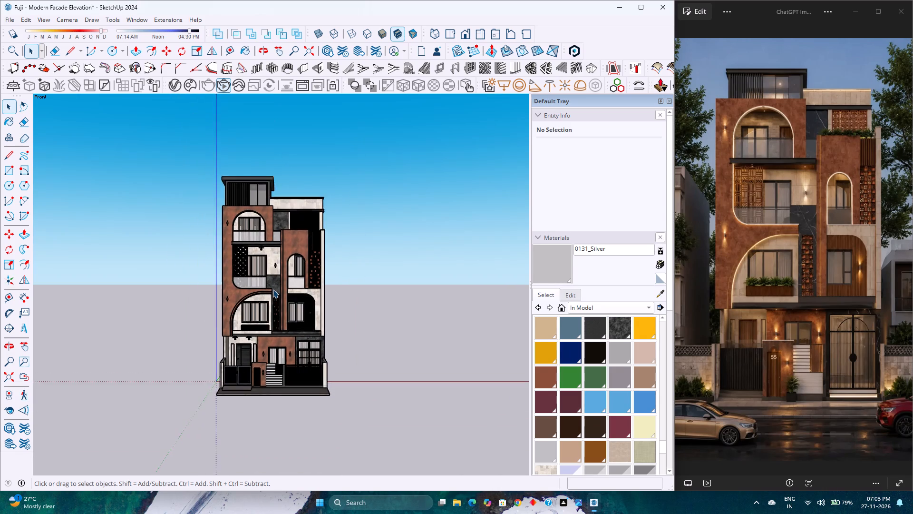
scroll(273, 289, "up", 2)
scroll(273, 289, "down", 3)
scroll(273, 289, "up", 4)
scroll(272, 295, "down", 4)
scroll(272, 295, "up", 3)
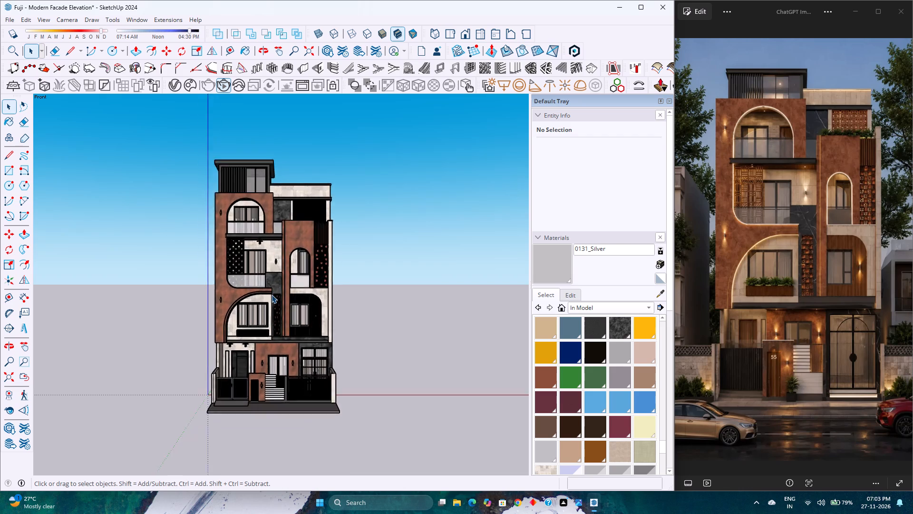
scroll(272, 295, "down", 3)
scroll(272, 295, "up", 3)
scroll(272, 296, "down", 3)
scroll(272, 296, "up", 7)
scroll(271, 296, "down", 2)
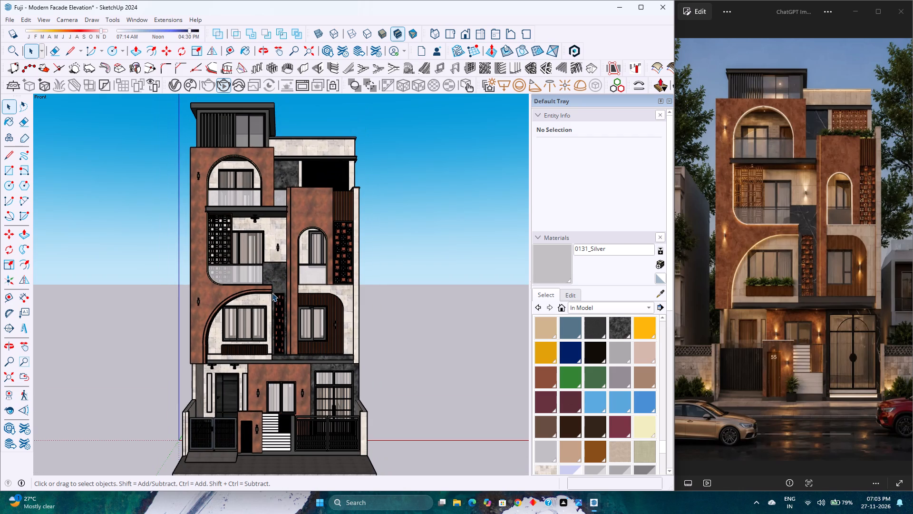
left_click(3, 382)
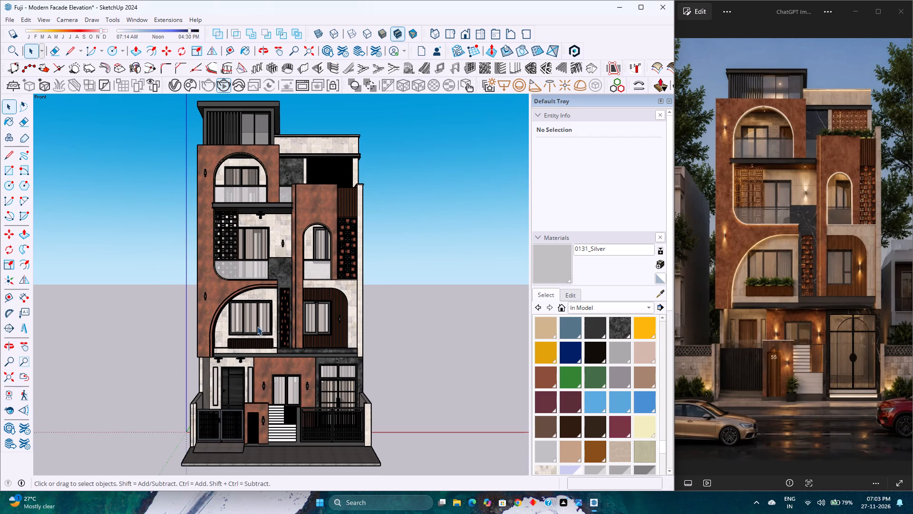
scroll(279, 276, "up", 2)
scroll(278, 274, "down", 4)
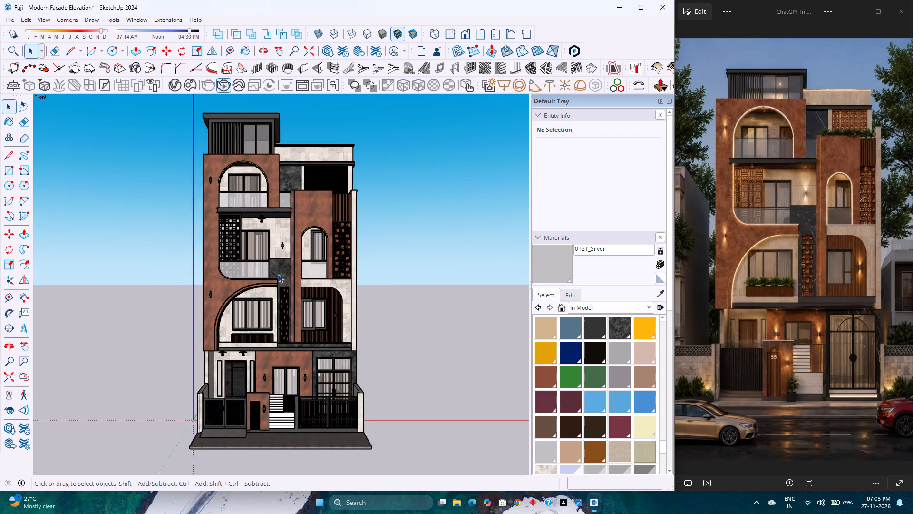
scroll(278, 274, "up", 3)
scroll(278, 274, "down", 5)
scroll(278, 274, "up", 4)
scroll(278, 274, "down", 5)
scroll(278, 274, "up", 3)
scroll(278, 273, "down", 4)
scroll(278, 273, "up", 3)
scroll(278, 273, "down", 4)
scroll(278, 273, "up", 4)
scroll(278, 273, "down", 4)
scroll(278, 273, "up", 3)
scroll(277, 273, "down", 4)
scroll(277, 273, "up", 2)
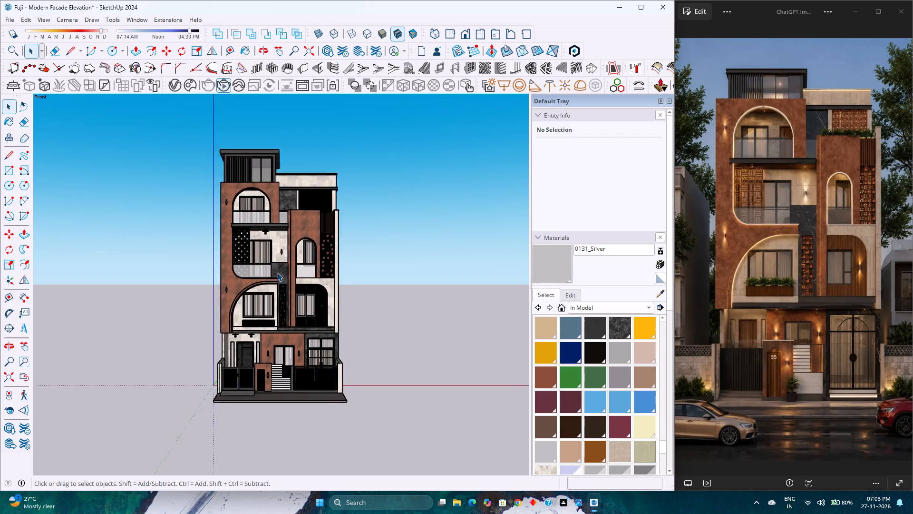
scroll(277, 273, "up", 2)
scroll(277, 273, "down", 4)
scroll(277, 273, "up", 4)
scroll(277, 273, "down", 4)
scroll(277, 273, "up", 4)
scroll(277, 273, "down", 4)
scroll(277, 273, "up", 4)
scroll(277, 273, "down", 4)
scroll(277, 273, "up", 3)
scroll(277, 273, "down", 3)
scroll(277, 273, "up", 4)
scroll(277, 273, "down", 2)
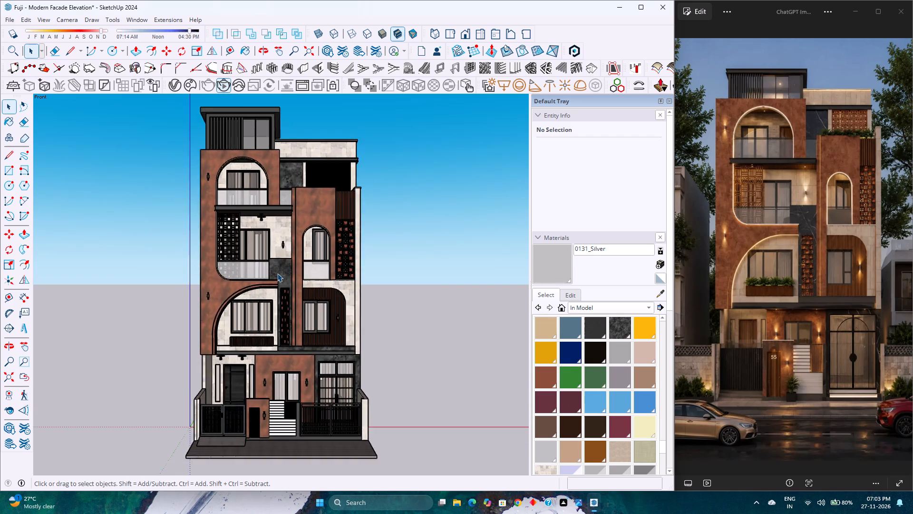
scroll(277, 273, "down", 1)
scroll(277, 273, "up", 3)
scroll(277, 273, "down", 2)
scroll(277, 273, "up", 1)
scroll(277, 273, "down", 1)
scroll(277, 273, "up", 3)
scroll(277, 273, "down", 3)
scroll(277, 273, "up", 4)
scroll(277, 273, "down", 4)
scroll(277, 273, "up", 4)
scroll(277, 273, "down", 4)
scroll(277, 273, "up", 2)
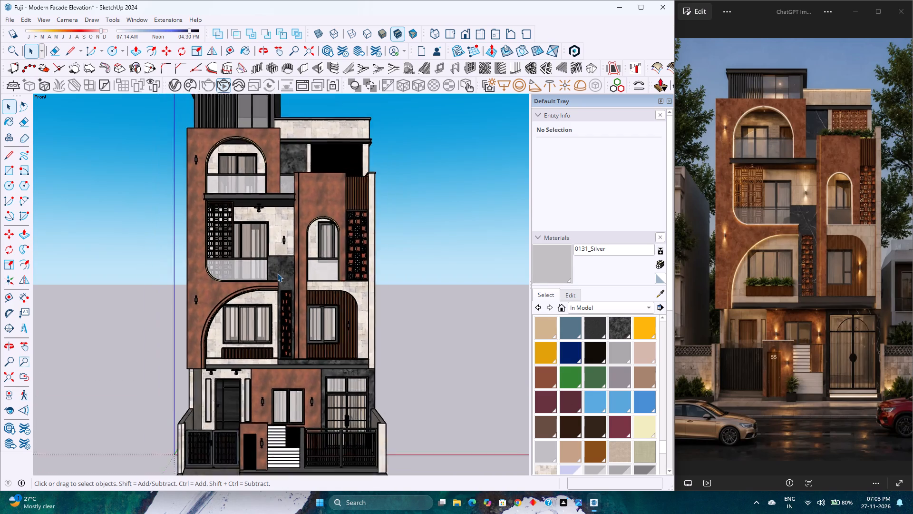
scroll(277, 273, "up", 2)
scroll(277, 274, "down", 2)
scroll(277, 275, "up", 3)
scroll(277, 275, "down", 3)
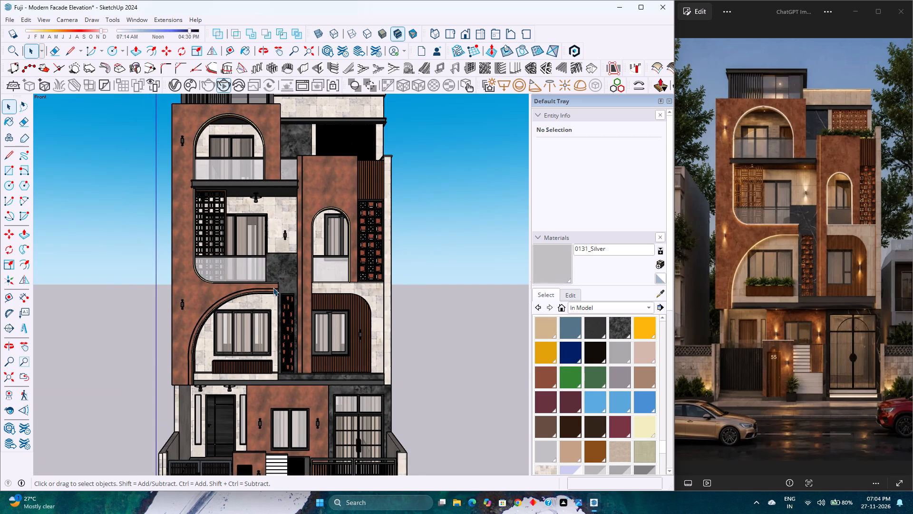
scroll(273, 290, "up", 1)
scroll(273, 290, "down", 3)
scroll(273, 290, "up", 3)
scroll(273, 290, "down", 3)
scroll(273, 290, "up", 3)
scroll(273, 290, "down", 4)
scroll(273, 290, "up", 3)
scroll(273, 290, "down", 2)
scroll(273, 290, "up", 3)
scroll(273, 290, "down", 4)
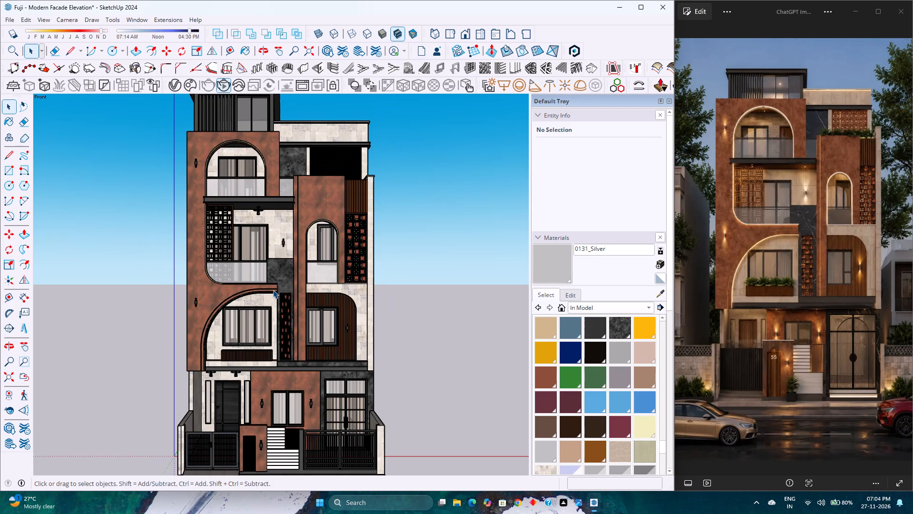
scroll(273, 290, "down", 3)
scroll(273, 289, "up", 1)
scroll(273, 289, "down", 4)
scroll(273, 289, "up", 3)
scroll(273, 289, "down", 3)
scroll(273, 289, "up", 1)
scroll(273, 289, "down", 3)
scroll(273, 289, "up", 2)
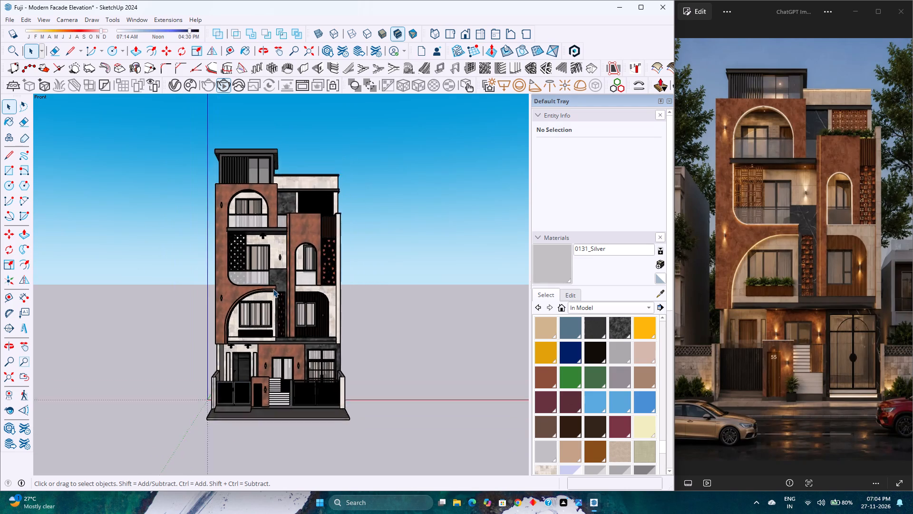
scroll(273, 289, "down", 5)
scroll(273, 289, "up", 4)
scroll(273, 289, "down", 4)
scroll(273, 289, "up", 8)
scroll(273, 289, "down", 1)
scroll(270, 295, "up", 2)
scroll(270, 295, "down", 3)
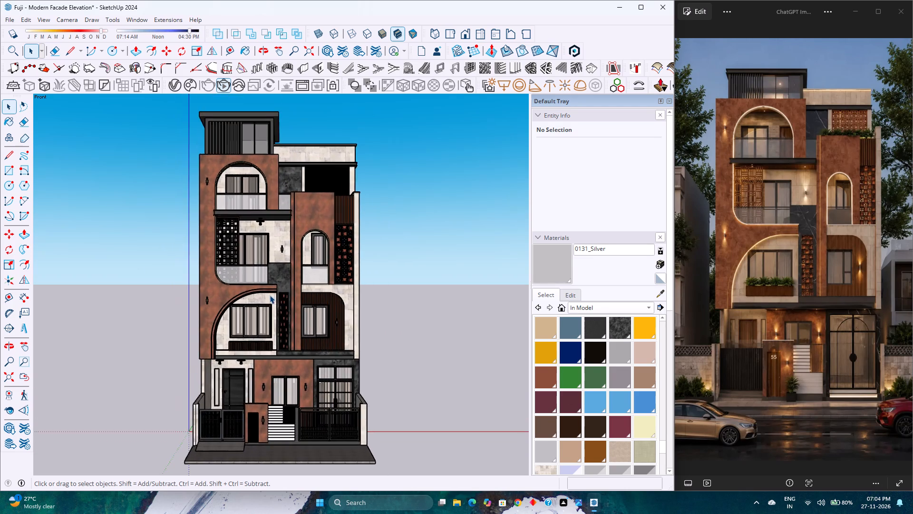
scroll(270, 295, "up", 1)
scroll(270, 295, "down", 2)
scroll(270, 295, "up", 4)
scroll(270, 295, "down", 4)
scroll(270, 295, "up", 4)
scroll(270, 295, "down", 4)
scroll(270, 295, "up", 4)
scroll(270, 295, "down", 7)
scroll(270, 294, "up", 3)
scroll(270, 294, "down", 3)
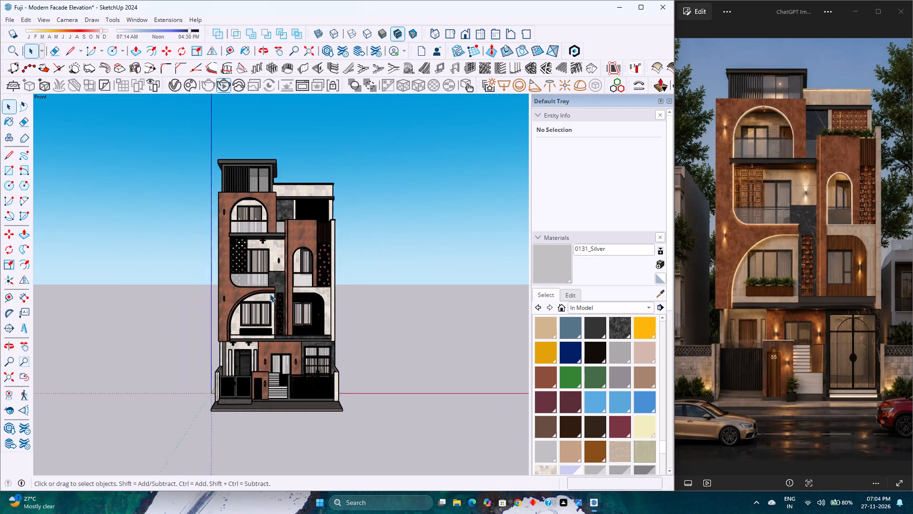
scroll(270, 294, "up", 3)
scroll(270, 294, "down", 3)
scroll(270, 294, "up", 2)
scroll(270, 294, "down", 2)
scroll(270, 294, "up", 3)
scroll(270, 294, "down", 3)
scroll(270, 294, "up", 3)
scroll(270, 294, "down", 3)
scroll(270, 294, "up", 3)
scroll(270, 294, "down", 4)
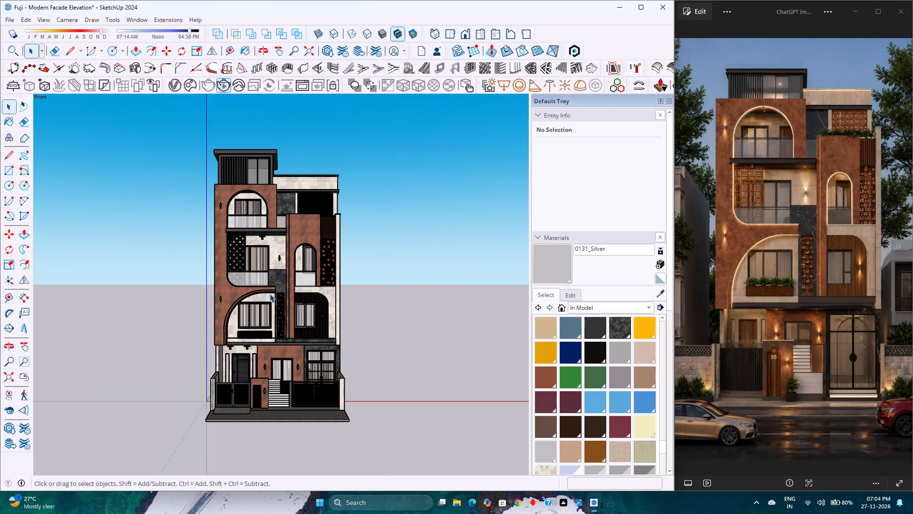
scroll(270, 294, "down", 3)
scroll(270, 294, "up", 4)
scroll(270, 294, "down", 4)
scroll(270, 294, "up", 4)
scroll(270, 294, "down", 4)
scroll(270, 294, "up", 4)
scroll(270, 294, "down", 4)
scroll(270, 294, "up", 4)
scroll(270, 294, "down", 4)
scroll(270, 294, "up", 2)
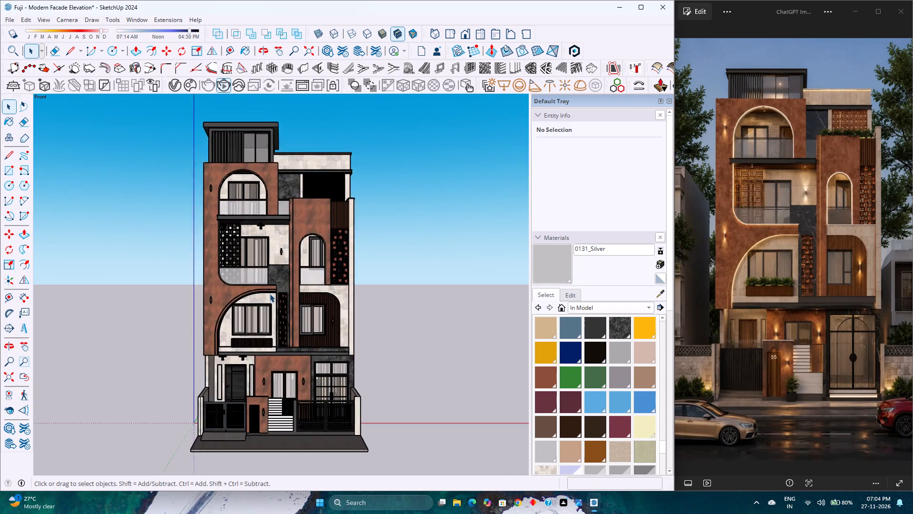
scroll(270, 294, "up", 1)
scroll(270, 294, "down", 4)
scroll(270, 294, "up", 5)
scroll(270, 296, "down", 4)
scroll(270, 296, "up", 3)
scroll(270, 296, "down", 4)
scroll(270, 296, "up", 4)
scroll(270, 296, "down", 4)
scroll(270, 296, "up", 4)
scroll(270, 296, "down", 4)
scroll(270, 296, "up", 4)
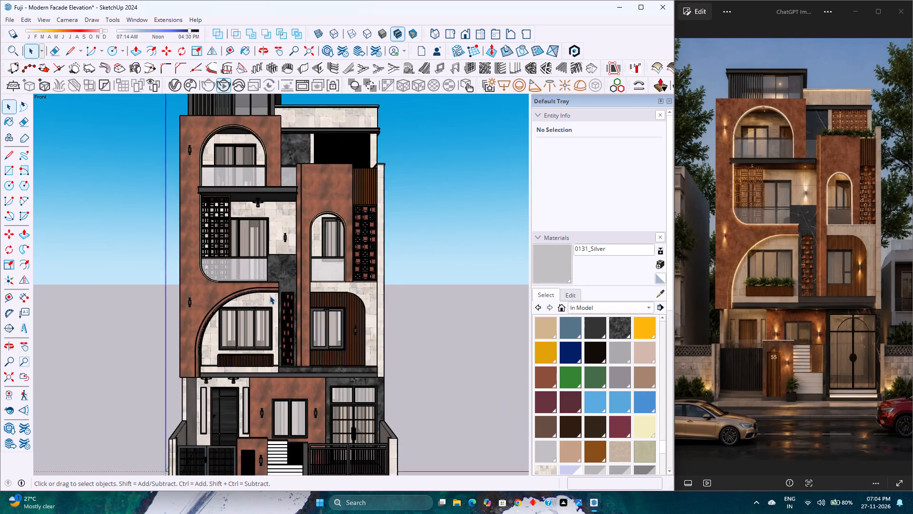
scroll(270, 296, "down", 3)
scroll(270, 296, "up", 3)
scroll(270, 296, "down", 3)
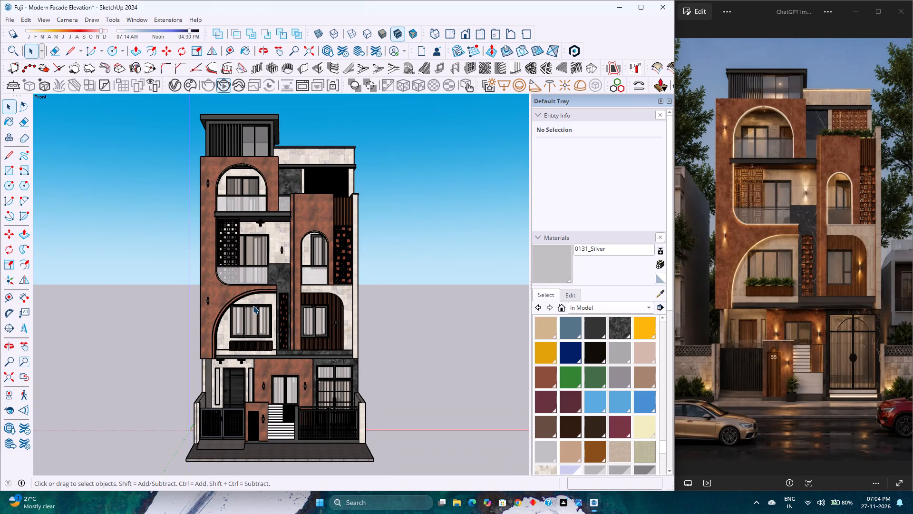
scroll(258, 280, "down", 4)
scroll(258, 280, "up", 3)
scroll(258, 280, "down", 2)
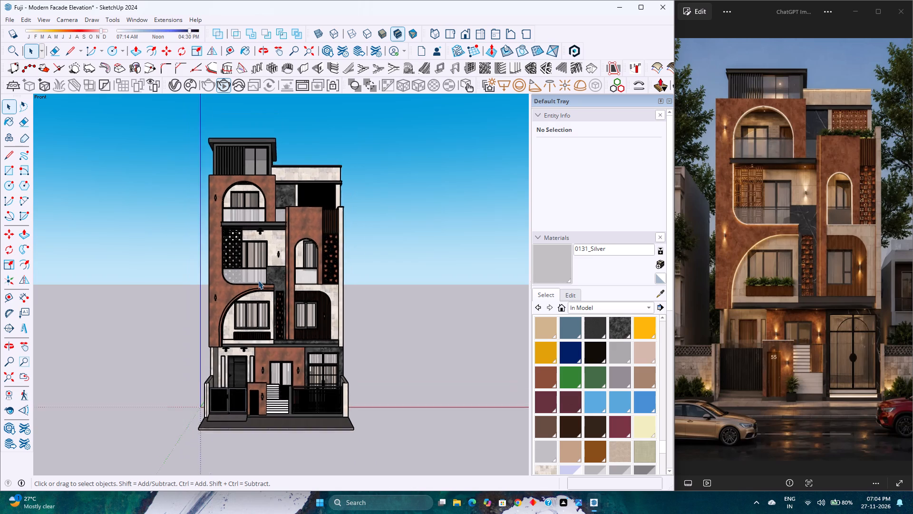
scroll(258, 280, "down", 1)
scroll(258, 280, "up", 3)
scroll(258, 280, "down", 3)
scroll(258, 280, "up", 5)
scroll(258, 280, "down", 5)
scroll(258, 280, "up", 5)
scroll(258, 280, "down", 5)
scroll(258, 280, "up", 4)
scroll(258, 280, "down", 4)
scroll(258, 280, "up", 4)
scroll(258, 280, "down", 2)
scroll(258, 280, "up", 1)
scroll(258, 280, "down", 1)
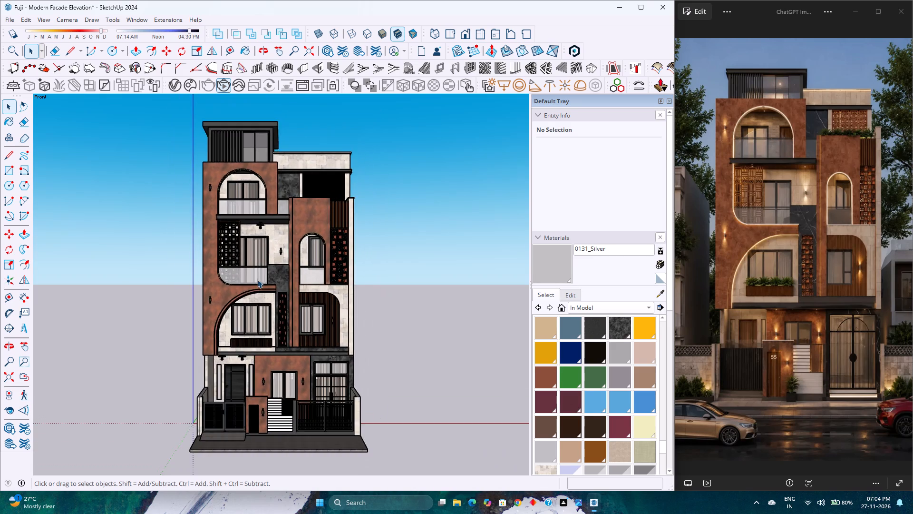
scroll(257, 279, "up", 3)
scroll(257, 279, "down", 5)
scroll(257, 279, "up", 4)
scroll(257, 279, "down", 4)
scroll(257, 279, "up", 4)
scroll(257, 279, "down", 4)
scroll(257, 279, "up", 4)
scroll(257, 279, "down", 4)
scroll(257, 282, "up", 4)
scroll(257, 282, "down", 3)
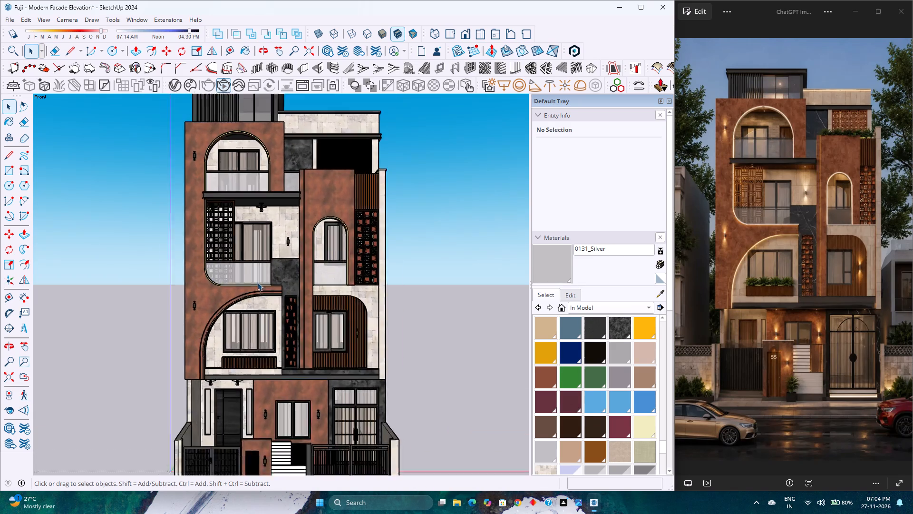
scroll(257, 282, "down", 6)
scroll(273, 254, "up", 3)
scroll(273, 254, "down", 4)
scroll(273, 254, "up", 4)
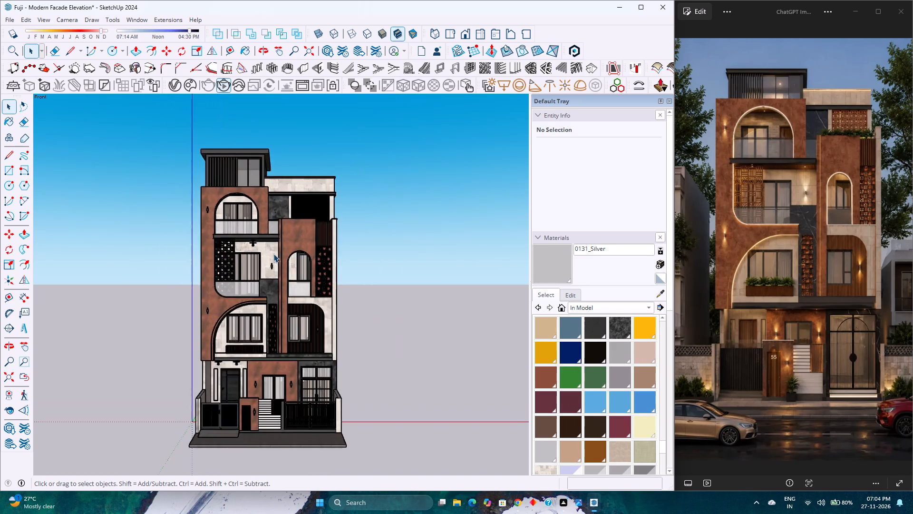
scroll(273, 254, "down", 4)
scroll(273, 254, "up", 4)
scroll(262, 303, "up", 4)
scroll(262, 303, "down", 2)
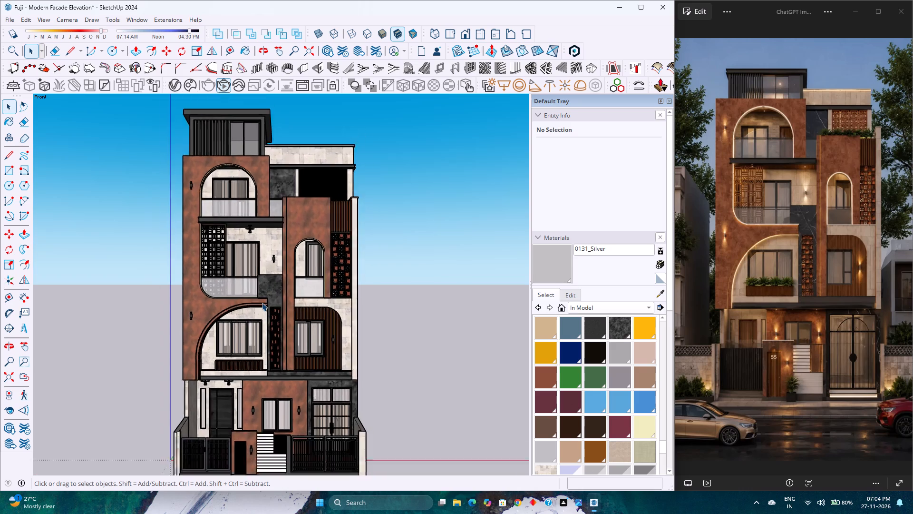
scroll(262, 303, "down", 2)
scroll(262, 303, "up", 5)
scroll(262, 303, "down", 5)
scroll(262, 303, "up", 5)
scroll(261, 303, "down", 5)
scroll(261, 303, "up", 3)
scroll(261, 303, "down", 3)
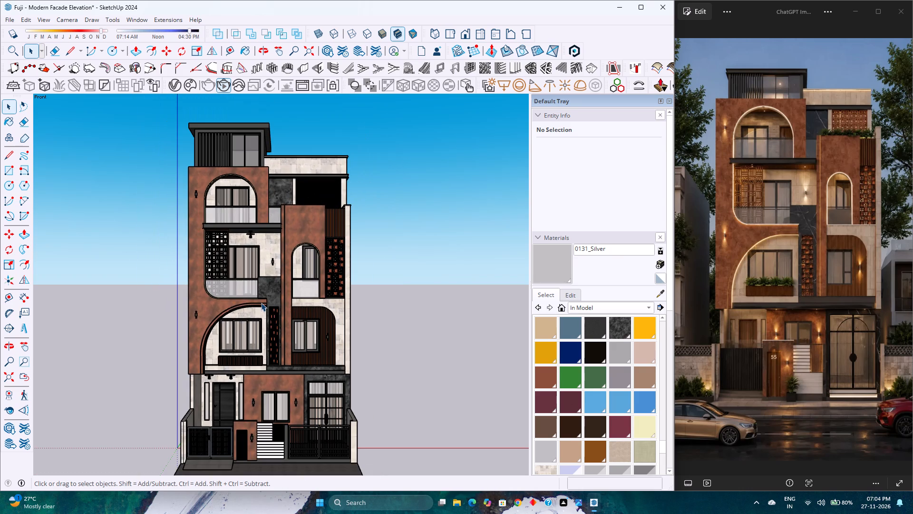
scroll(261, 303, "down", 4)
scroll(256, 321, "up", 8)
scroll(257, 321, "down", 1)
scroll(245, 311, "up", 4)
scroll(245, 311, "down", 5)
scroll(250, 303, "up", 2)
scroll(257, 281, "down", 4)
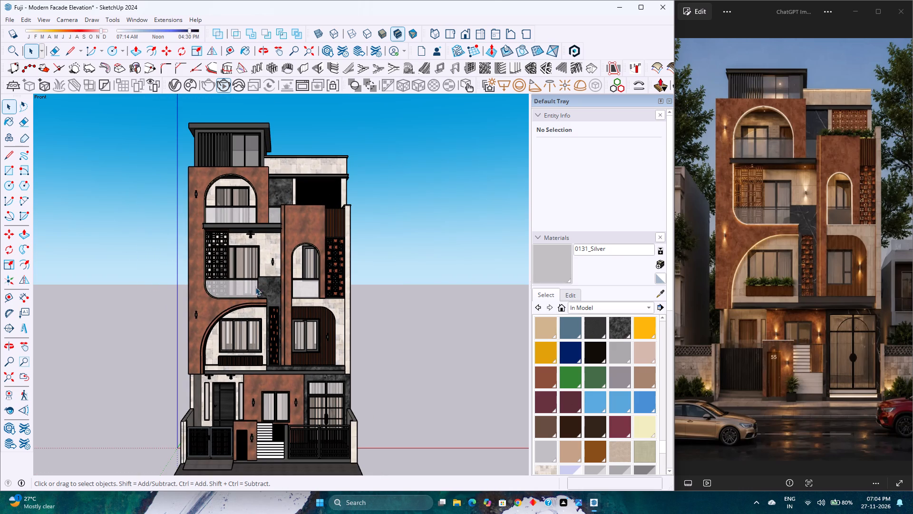
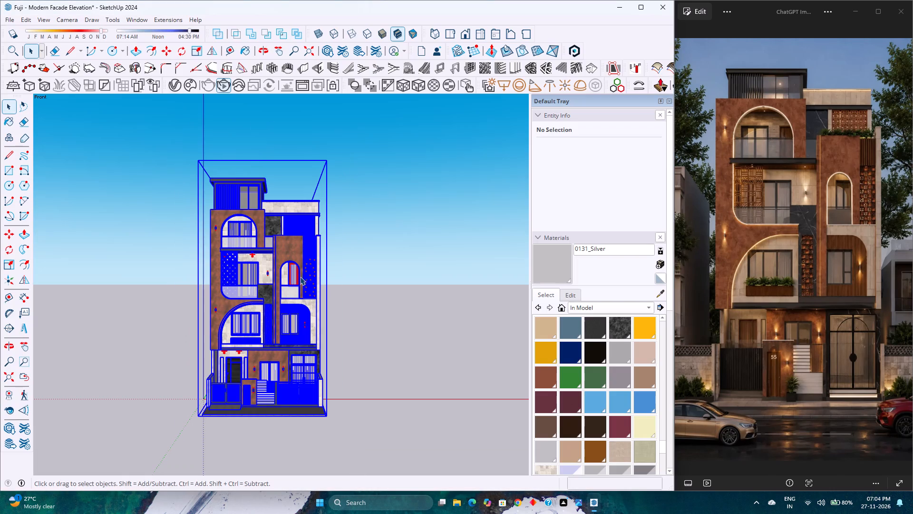
Clear the selection and compare the whole front elevation of the house with the reference render.
left_click(347, 263)
scroll(256, 299, "up", 4)
scroll(256, 299, "down", 4)
scroll(256, 299, "up", 4)
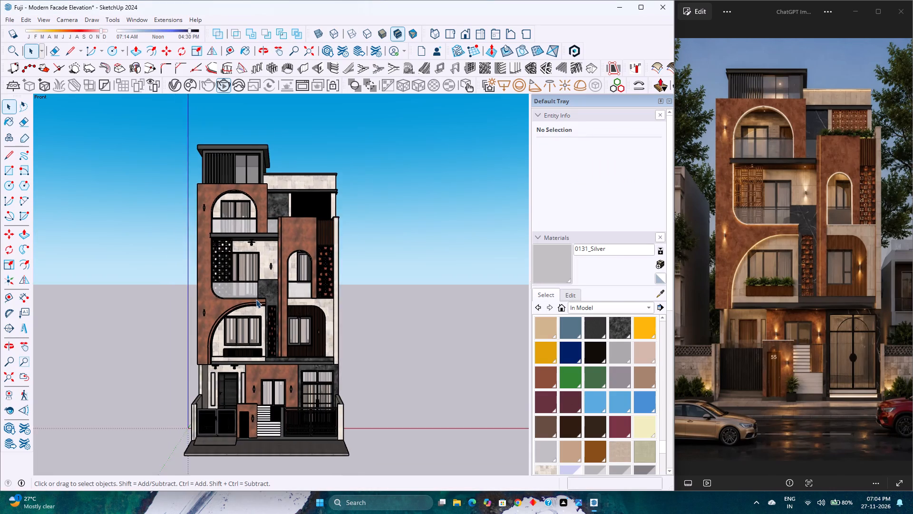
left_click(12, 379)
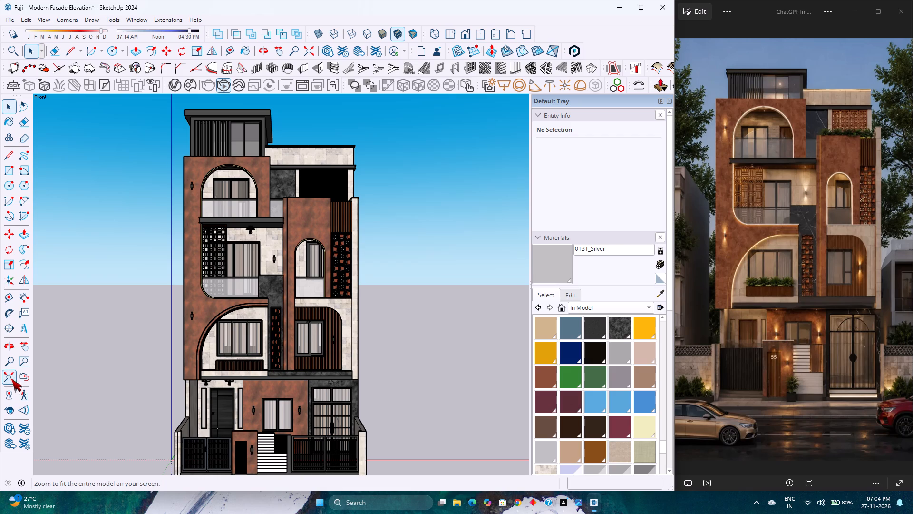
scroll(290, 292, "down", 3)
scroll(290, 290, "up", 3)
scroll(290, 290, "down", 3)
scroll(290, 290, "up", 4)
scroll(290, 290, "down", 4)
scroll(290, 290, "up", 2)
scroll(290, 290, "down", 3)
scroll(290, 290, "up", 3)
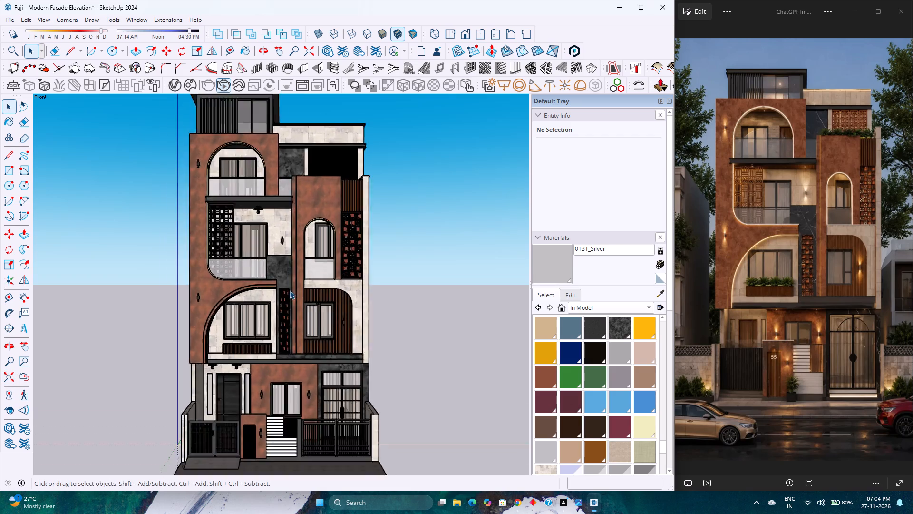
scroll(290, 290, "down", 3)
scroll(290, 290, "up", 2)
scroll(290, 290, "down", 2)
scroll(290, 290, "up", 3)
scroll(290, 290, "down", 6)
scroll(290, 290, "up", 4)
scroll(290, 289, "down", 1)
scroll(290, 289, "up", 2)
scroll(290, 289, "down", 3)
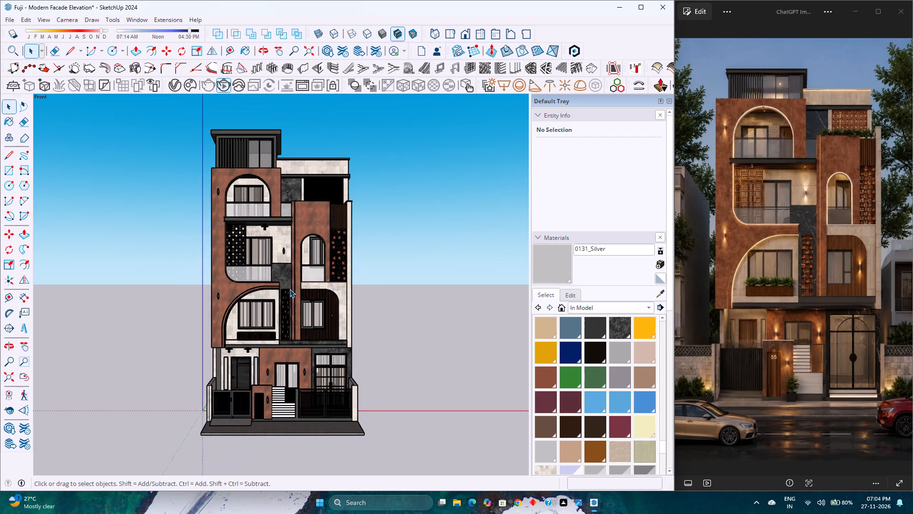
scroll(290, 289, "up", 3)
scroll(290, 289, "down", 3)
scroll(290, 289, "up", 1)
scroll(290, 289, "down", 1)
scroll(277, 276, "up", 3)
scroll(277, 277, "down", 3)
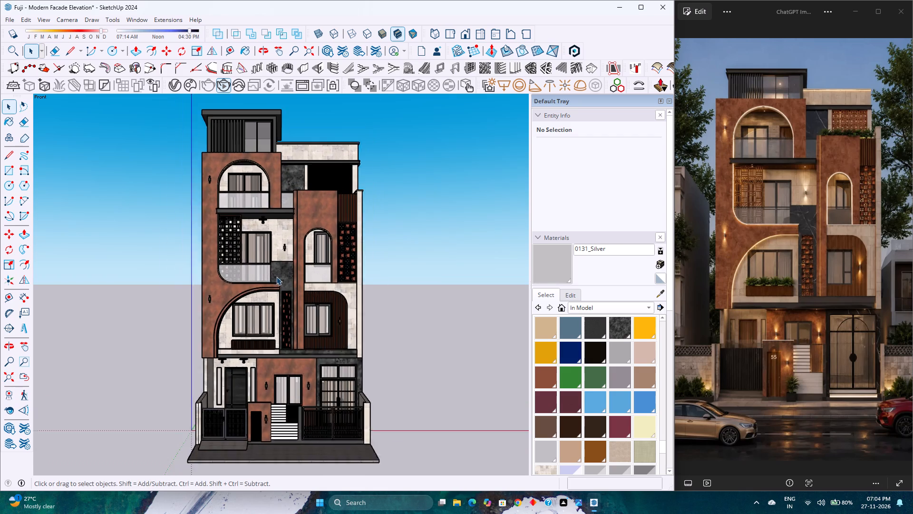
scroll(275, 277, "up", 1)
scroll(275, 277, "down", 1)
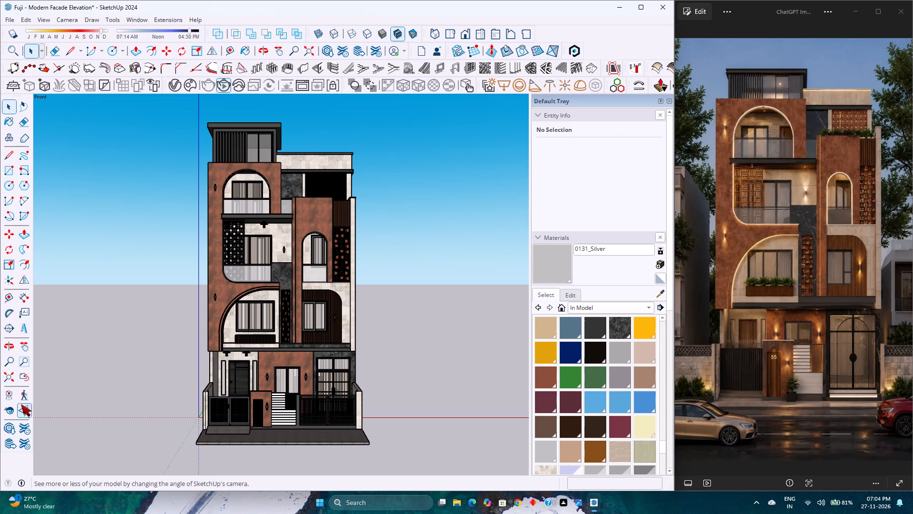
left_click(11, 379)
scroll(256, 248, "down", 3)
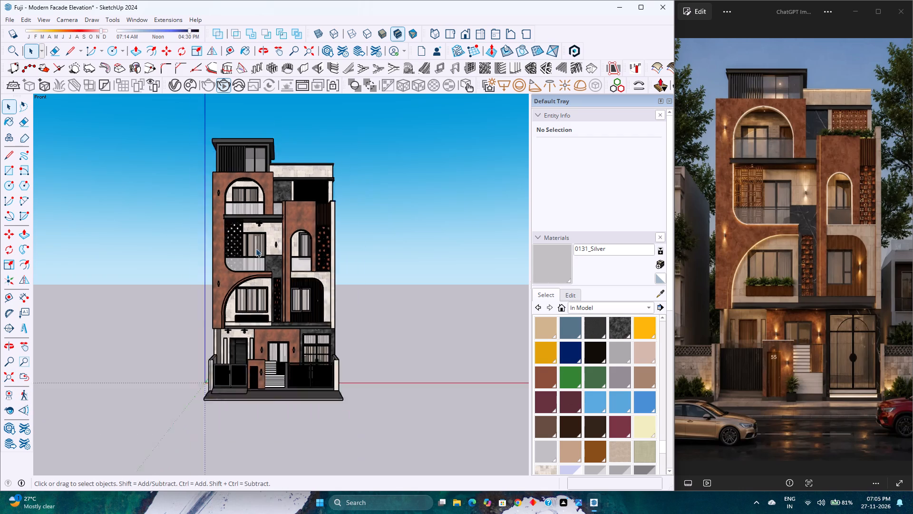
scroll(256, 248, "down", 2)
scroll(256, 249, "up", 4)
scroll(256, 249, "down", 1)
scroll(256, 249, "up", 2)
scroll(256, 249, "down", 4)
scroll(256, 249, "up", 3)
scroll(256, 249, "down", 3)
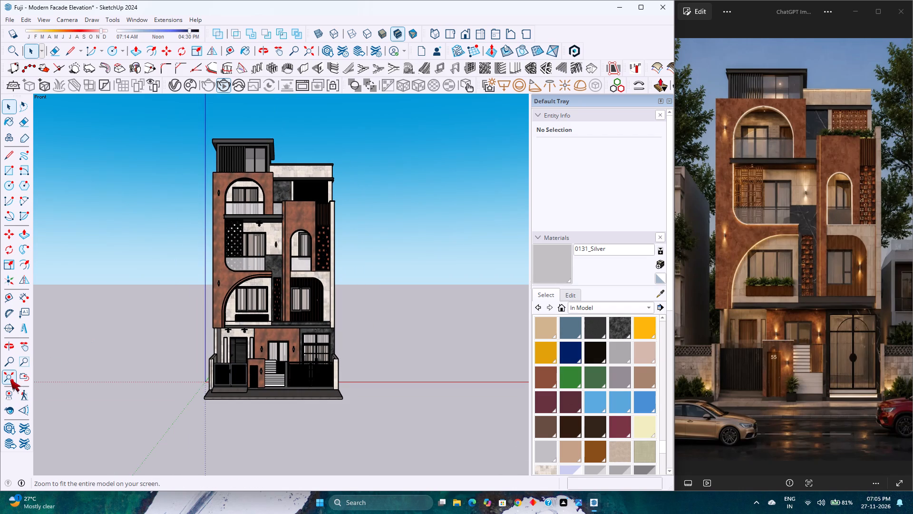
Examine the middle-floor arches, screens and windows on the front facade against the reference render.
left_click(16, 377)
scroll(272, 257, "down", 1)
scroll(272, 257, "up", 2)
scroll(272, 257, "down", 3)
scroll(272, 257, "up", 3)
scroll(272, 257, "down", 3)
scroll(272, 257, "up", 3)
scroll(272, 257, "down", 3)
scroll(272, 259, "up", 3)
scroll(272, 259, "down", 3)
scroll(272, 259, "up", 3)
scroll(272, 259, "down", 3)
scroll(272, 260, "up", 3)
scroll(272, 261, "down", 1)
scroll(272, 261, "up", 2)
scroll(272, 261, "down", 2)
scroll(272, 261, "up", 1)
scroll(272, 267, "down", 3)
scroll(272, 267, "up", 3)
scroll(272, 267, "down", 3)
scroll(272, 267, "up", 3)
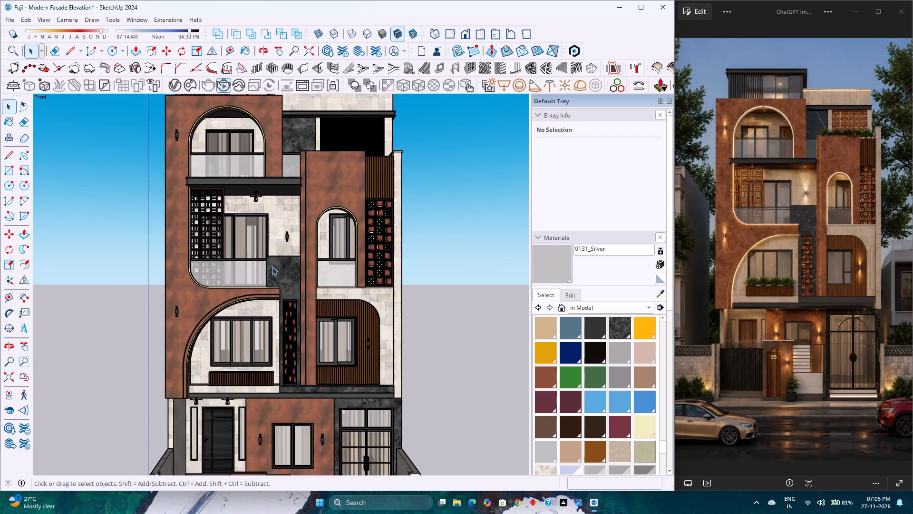
scroll(272, 267, "down", 3)
scroll(272, 267, "up", 3)
scroll(272, 267, "down", 3)
scroll(272, 267, "up", 3)
scroll(272, 267, "down", 2)
scroll(271, 267, "up", 3)
scroll(271, 267, "down", 7)
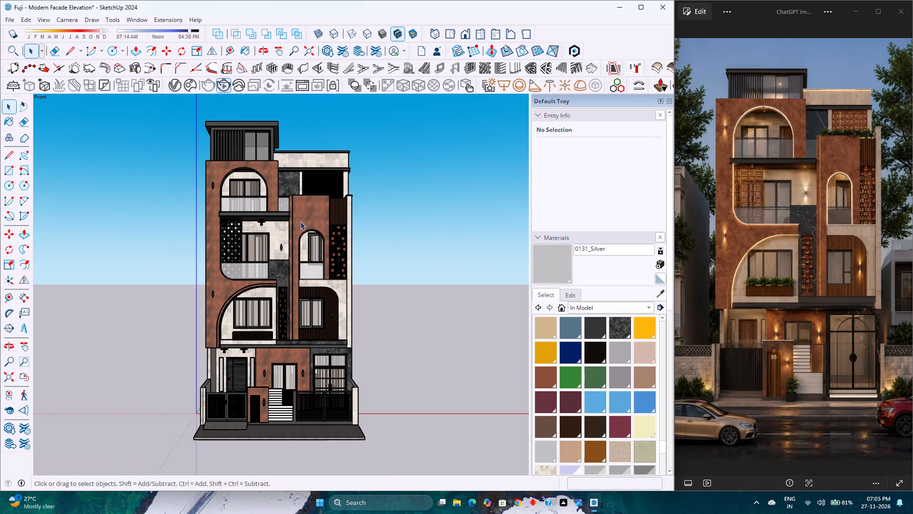
scroll(293, 192, "up", 2)
scroll(292, 194, "down", 2)
Inspect the roof, upper balconies and entrance forecourt from a raised viewpoint above the front facade.
middle_click_drag(292, 198, 284, 340)
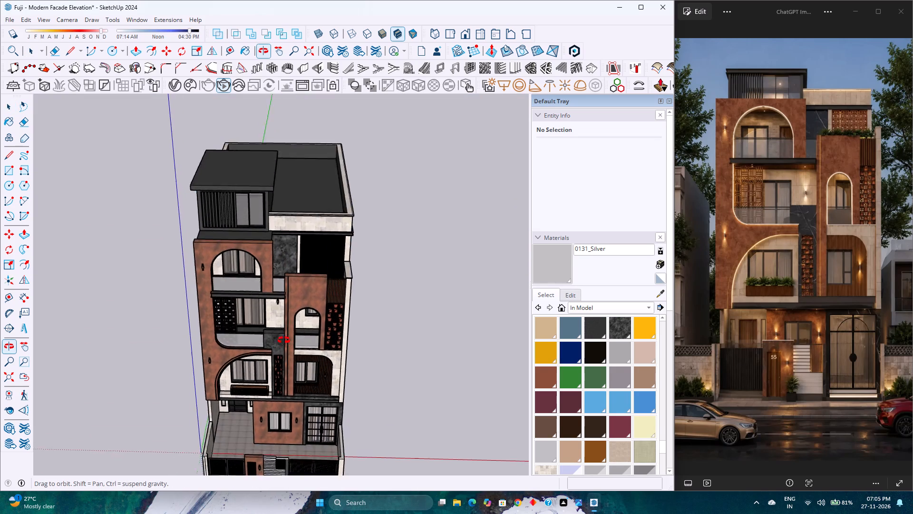
middle_click_drag(284, 340, 293, 165)
middle_click(293, 165)
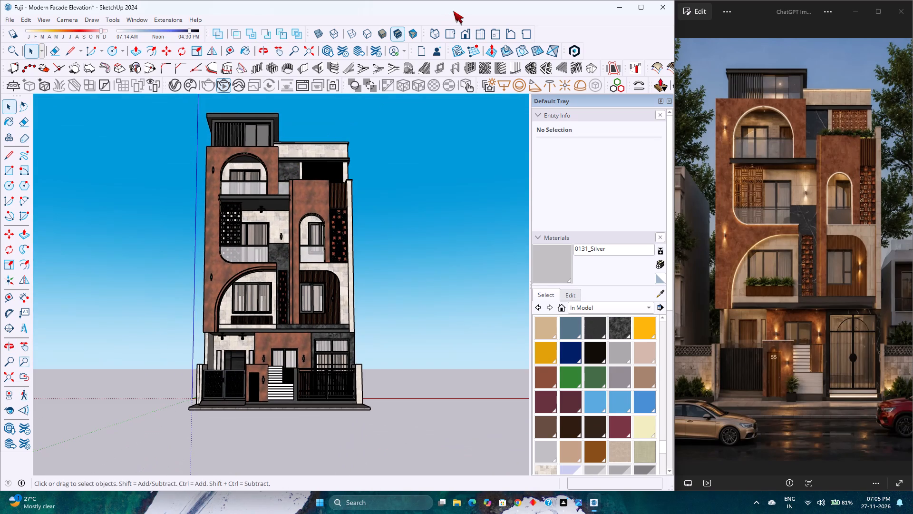
Return the model to the standard front view with the entire house fitted in the view.
left_click(459, 30)
left_click(14, 380)
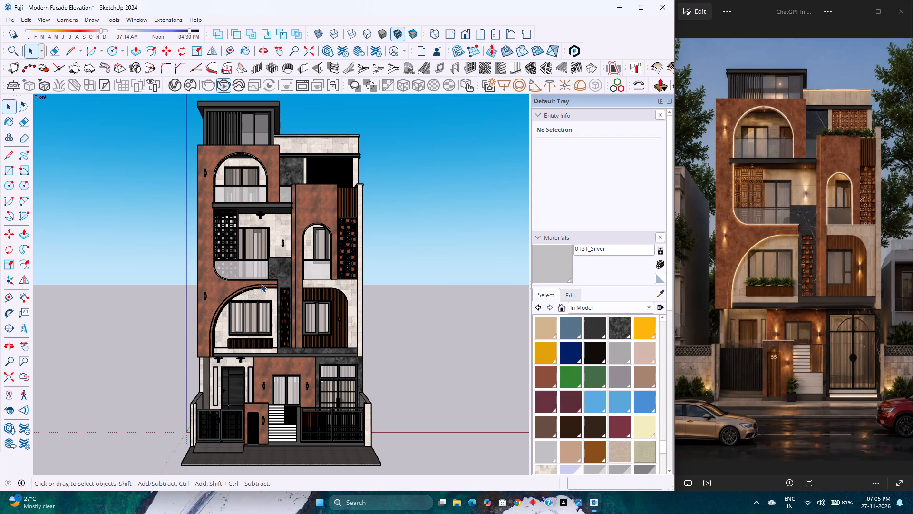
Review the front facade's proportions and cladding against the reference render, from the full elevation in to the middle floors.
scroll(261, 284, "up", 2)
scroll(261, 284, "down", 2)
scroll(261, 284, "up", 1)
scroll(261, 284, "down", 1)
scroll(261, 284, "up", 3)
scroll(261, 284, "down", 4)
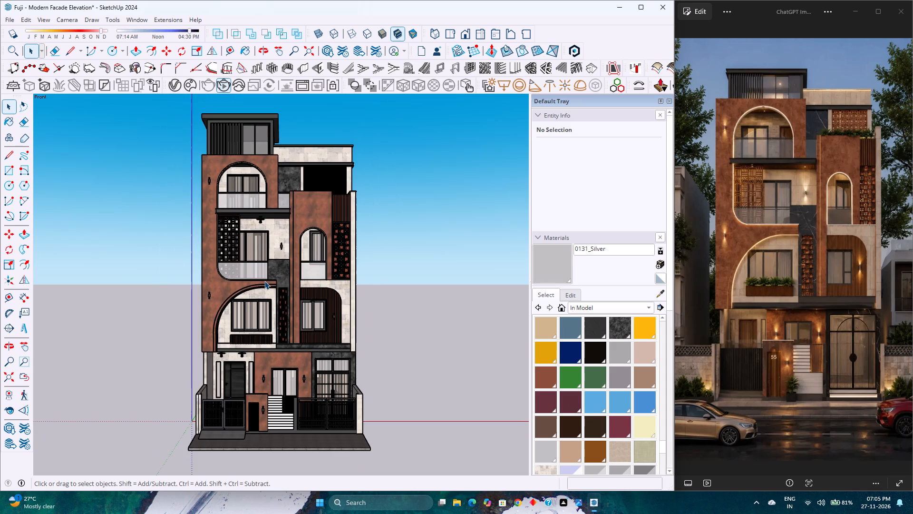
scroll(264, 281, "up", 2)
scroll(264, 281, "down", 4)
scroll(264, 281, "up", 3)
scroll(264, 281, "down", 3)
scroll(264, 281, "up", 3)
scroll(264, 281, "down", 3)
scroll(264, 281, "up", 3)
scroll(264, 281, "down", 3)
scroll(264, 281, "up", 3)
scroll(264, 281, "down", 3)
scroll(264, 281, "up", 3)
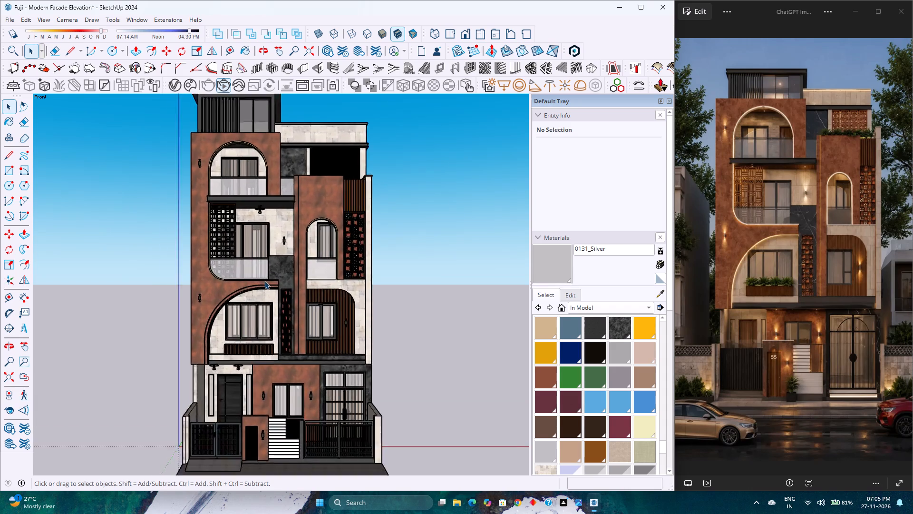
scroll(264, 281, "down", 3)
scroll(264, 281, "up", 3)
scroll(264, 281, "down", 3)
scroll(264, 281, "up", 3)
scroll(264, 281, "down", 3)
scroll(264, 281, "up", 3)
scroll(264, 281, "down", 3)
scroll(264, 281, "up", 3)
scroll(264, 281, "down", 3)
scroll(264, 281, "up", 3)
scroll(264, 281, "down", 2)
scroll(264, 281, "up", 2)
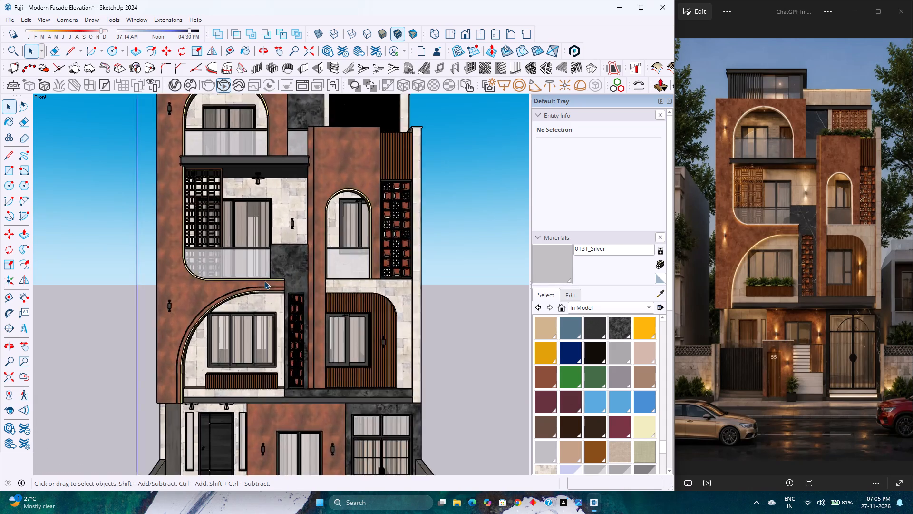
Examine the curved arch trims, perforated screens, balcony glazing and slatted wood panels on the middle floors up close.
scroll(264, 281, "up", 2)
scroll(264, 281, "down", 4)
scroll(264, 281, "up", 4)
scroll(265, 280, "down", 4)
scroll(265, 280, "up", 4)
scroll(265, 280, "down", 4)
scroll(265, 280, "up", 4)
scroll(265, 280, "down", 4)
scroll(265, 280, "up", 4)
scroll(265, 280, "down", 4)
scroll(265, 281, "up", 3)
scroll(265, 281, "down", 3)
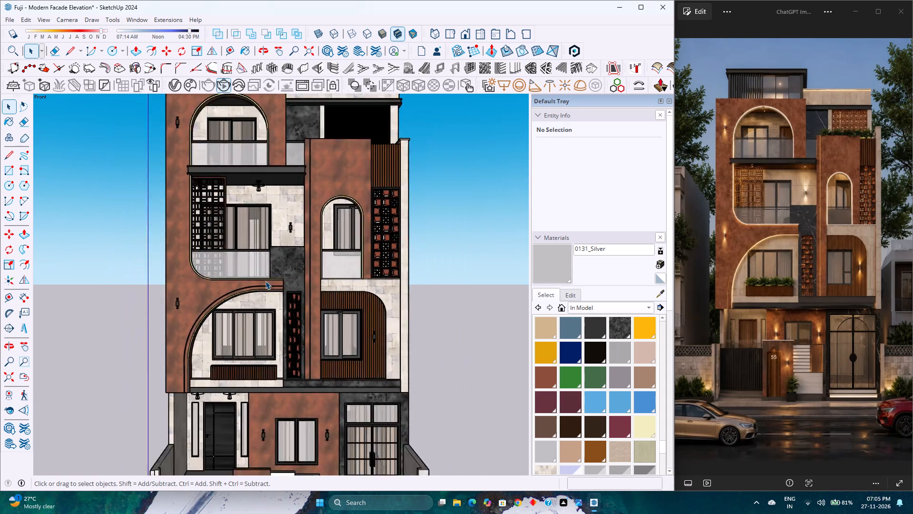
scroll(265, 281, "up", 3)
scroll(265, 281, "down", 3)
scroll(265, 281, "up", 4)
scroll(265, 281, "down", 4)
scroll(265, 281, "up", 4)
scroll(265, 281, "down", 4)
scroll(265, 281, "up", 3)
scroll(265, 281, "down", 3)
scroll(265, 281, "up", 3)
scroll(265, 281, "down", 4)
scroll(265, 281, "up", 4)
scroll(265, 281, "down", 4)
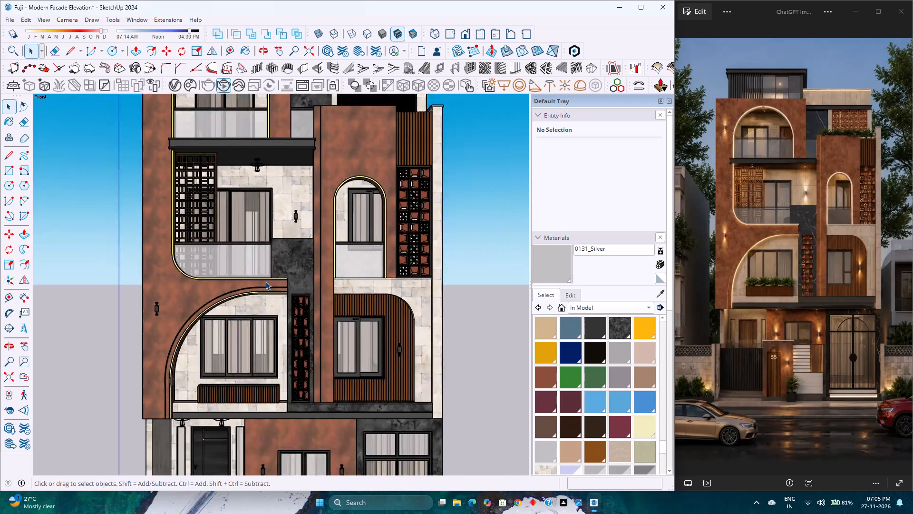
scroll(265, 281, "up", 4)
scroll(265, 281, "down", 4)
scroll(265, 281, "up", 4)
scroll(265, 281, "down", 4)
scroll(257, 286, "up", 4)
scroll(257, 286, "down", 4)
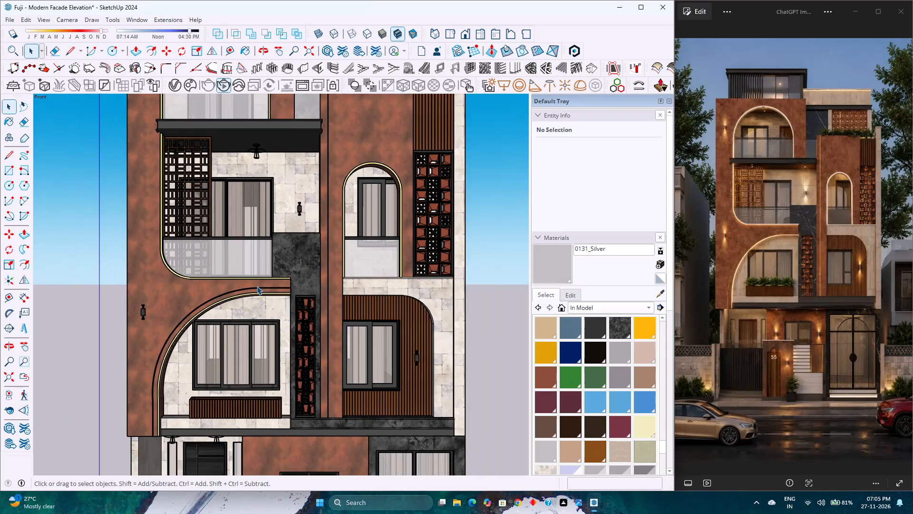
scroll(259, 284, "up", 1)
middle_click_drag(260, 291, 259, 308)
middle_click_drag(257, 347, 254, 342)
middle_click(254, 341)
scroll(254, 340, "down", 5)
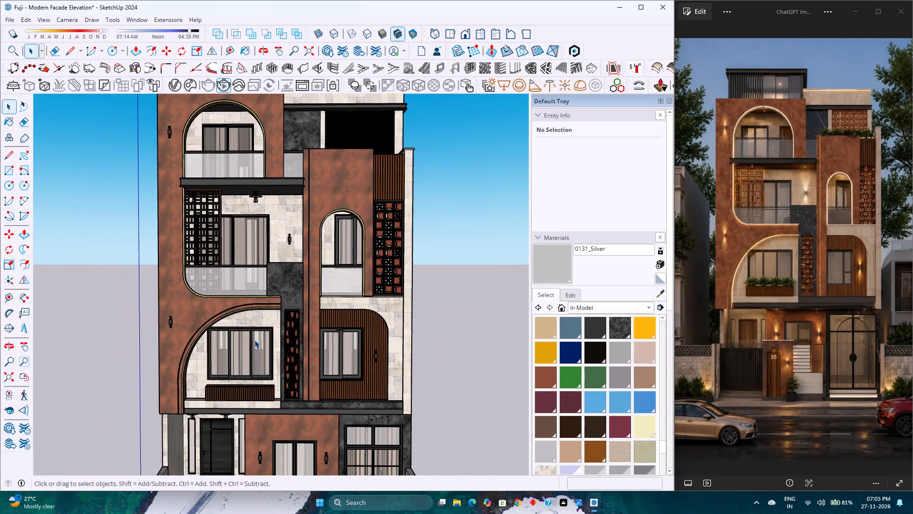
scroll(254, 340, "down", 3)
Fit the entire house in the view and check the overall front elevation against the reference render.
left_click(10, 376)
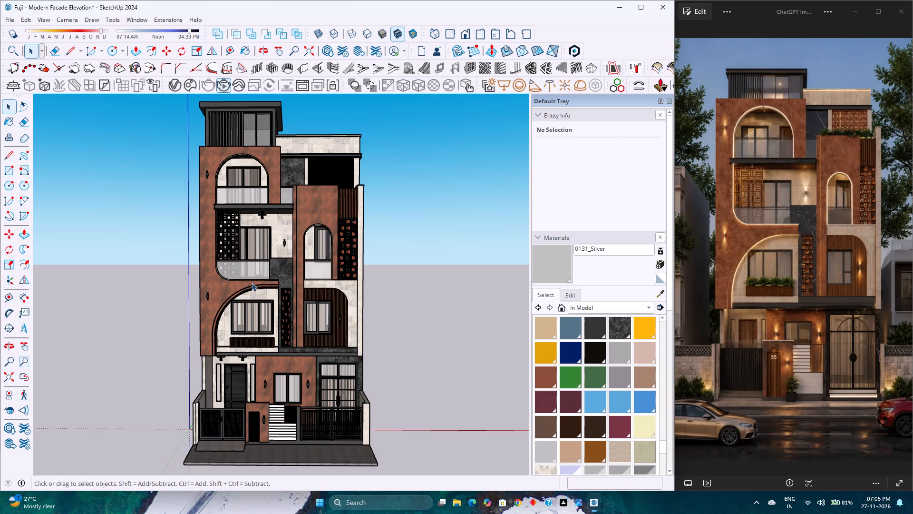
scroll(252, 283, "down", 3)
scroll(252, 283, "up", 3)
scroll(252, 284, "down", 3)
scroll(252, 284, "up", 3)
scroll(252, 285, "down", 3)
scroll(289, 280, "up", 3)
scroll(289, 280, "down", 4)
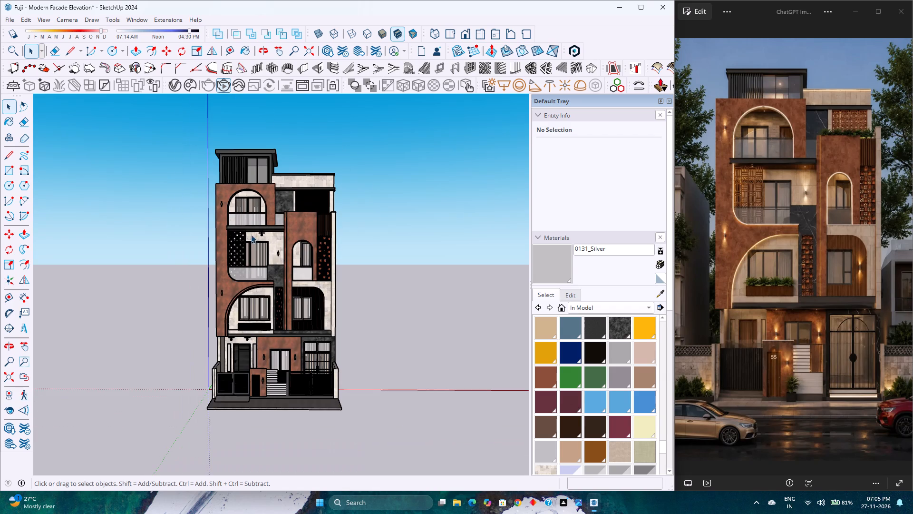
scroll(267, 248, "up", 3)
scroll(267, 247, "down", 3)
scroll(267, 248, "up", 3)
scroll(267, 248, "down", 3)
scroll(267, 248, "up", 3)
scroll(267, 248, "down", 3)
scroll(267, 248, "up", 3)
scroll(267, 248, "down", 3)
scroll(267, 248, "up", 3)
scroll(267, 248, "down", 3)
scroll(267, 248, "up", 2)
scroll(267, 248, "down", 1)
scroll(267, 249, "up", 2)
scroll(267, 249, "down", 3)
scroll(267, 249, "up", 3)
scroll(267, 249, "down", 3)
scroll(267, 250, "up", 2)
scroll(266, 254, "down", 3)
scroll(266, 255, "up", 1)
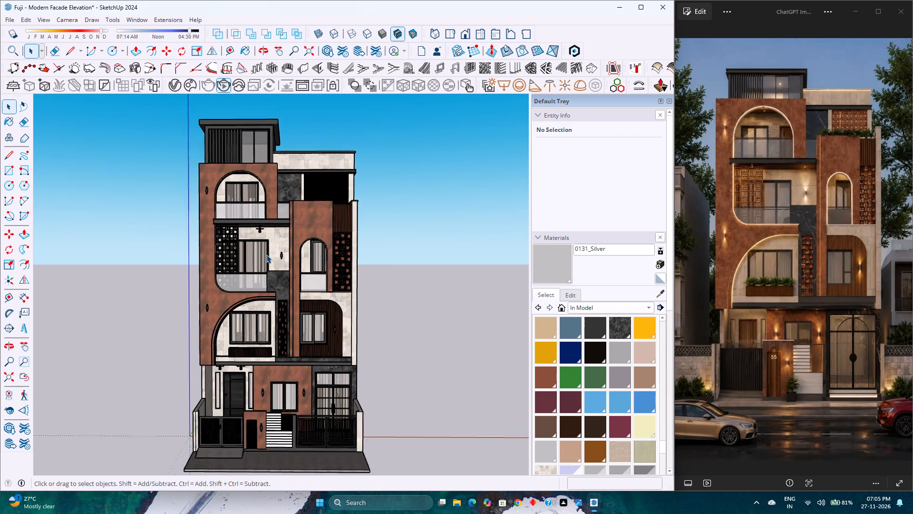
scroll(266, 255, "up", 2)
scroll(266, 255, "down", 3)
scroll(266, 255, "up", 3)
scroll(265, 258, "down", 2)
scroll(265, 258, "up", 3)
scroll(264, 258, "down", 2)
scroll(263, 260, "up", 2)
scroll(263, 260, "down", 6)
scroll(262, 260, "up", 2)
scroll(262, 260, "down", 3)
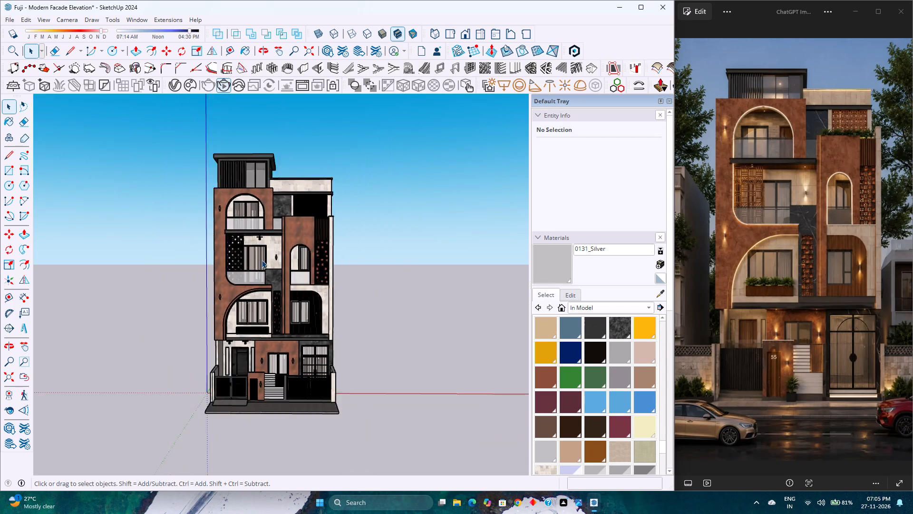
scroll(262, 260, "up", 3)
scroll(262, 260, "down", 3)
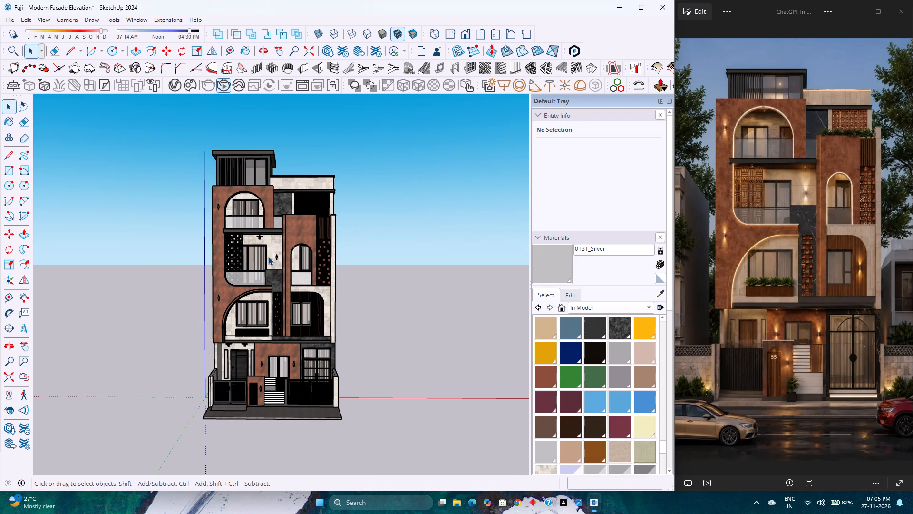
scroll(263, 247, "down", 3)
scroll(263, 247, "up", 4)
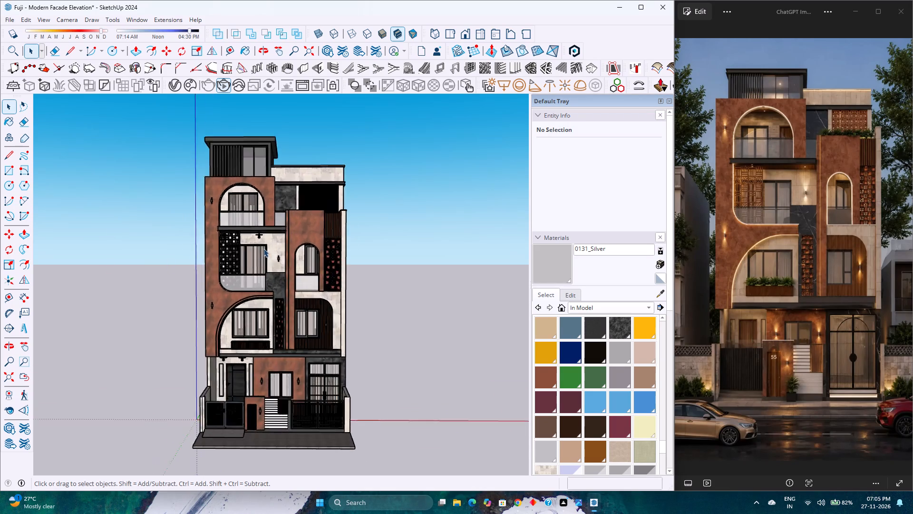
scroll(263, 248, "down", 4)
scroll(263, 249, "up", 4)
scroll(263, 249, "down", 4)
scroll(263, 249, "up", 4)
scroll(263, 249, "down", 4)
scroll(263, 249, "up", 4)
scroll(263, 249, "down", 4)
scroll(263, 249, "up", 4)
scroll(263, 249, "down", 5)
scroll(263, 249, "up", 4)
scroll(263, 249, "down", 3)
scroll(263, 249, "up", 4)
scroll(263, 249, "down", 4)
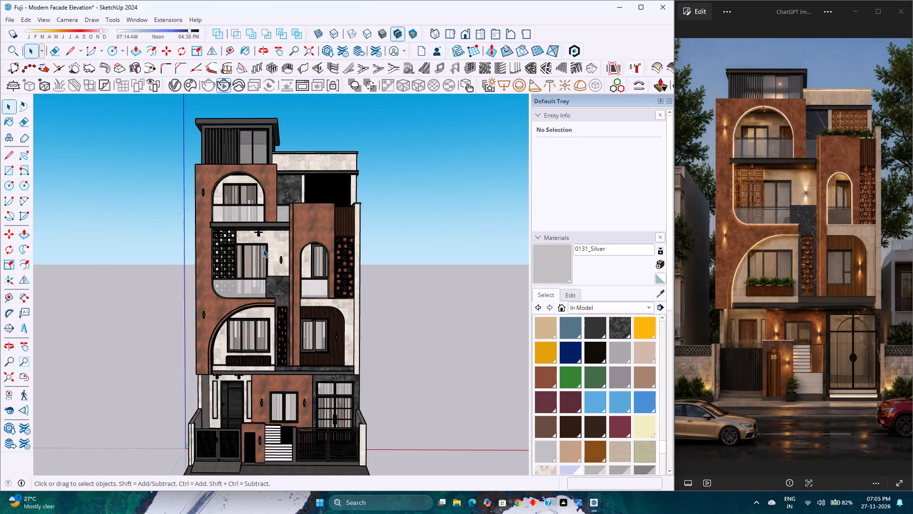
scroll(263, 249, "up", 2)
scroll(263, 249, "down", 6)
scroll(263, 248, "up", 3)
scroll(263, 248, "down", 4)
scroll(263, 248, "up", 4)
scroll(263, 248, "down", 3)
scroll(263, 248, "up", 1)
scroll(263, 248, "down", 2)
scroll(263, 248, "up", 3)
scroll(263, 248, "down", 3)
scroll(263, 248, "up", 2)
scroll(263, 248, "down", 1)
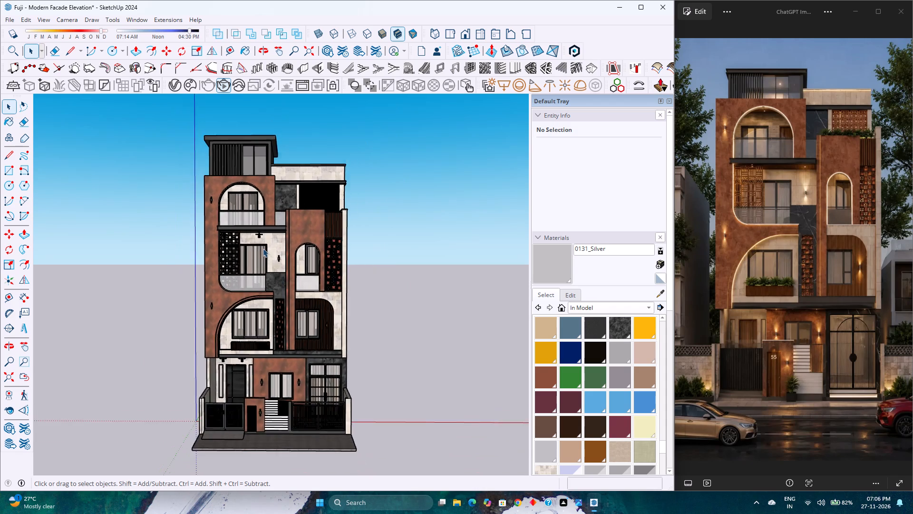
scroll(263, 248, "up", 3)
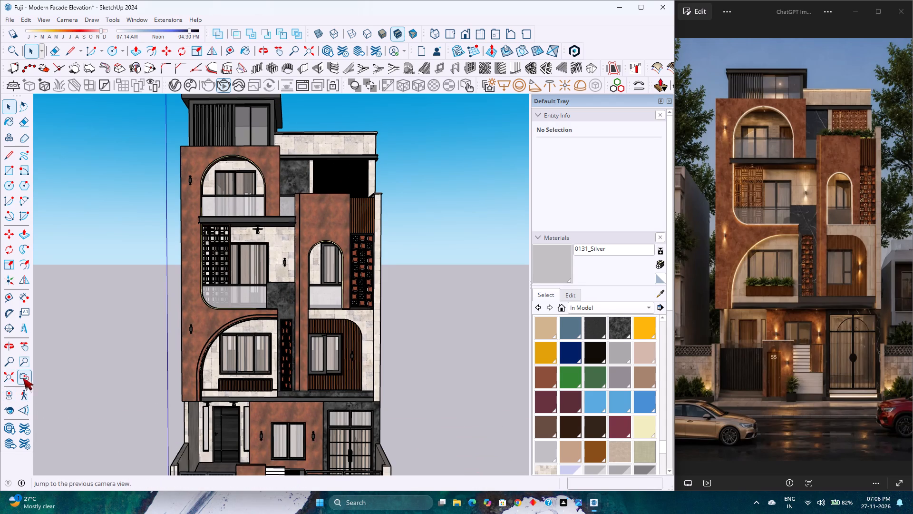
Fit the entire house in the view to check the full front elevation against the reference render.
left_click(10, 378)
scroll(249, 310, "down", 4)
scroll(249, 310, "up", 3)
scroll(249, 310, "down", 2)
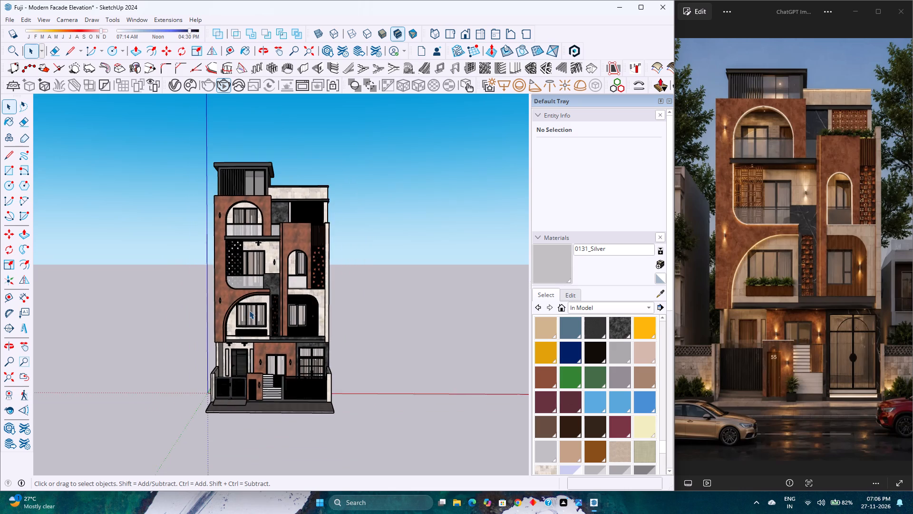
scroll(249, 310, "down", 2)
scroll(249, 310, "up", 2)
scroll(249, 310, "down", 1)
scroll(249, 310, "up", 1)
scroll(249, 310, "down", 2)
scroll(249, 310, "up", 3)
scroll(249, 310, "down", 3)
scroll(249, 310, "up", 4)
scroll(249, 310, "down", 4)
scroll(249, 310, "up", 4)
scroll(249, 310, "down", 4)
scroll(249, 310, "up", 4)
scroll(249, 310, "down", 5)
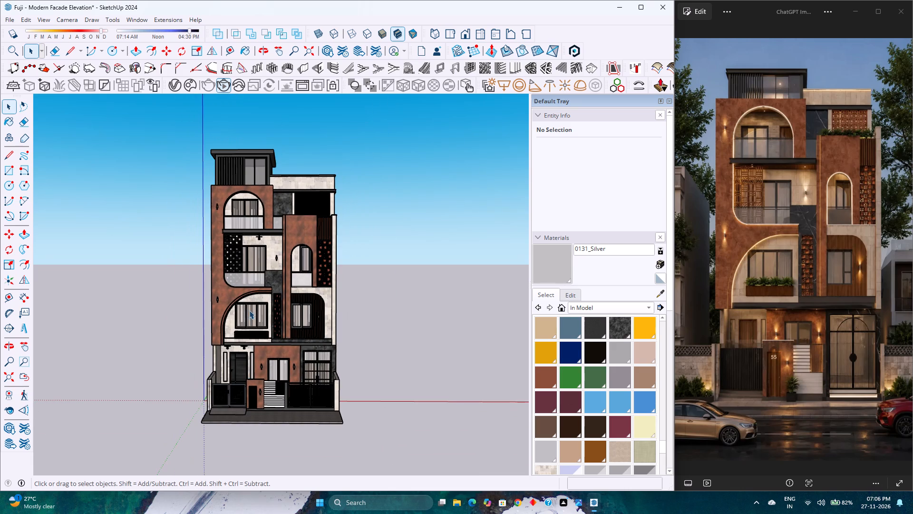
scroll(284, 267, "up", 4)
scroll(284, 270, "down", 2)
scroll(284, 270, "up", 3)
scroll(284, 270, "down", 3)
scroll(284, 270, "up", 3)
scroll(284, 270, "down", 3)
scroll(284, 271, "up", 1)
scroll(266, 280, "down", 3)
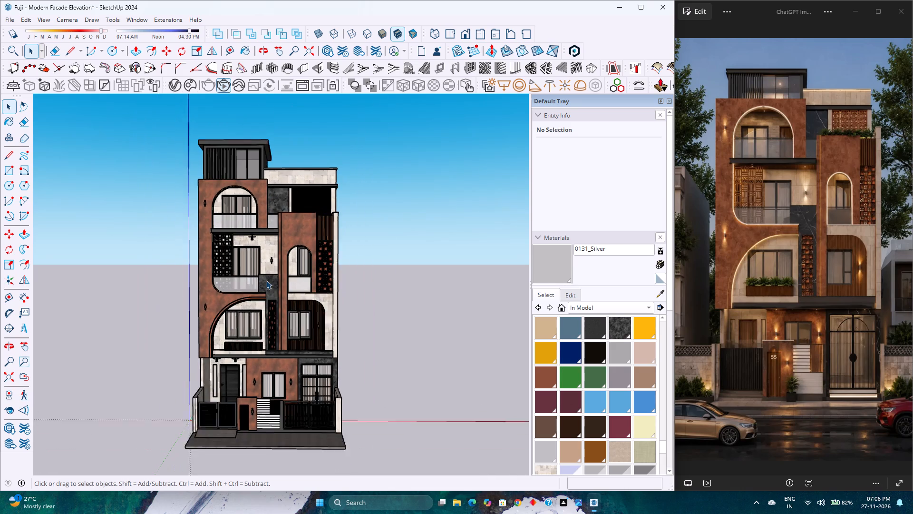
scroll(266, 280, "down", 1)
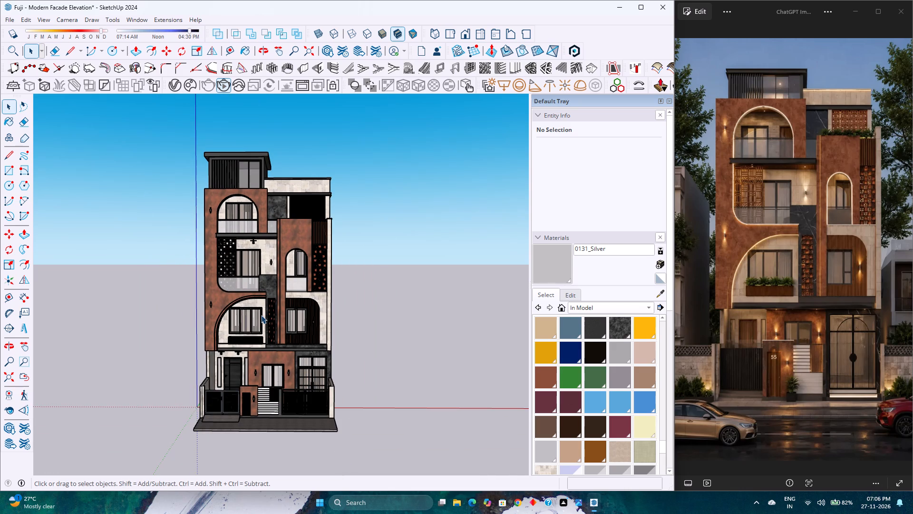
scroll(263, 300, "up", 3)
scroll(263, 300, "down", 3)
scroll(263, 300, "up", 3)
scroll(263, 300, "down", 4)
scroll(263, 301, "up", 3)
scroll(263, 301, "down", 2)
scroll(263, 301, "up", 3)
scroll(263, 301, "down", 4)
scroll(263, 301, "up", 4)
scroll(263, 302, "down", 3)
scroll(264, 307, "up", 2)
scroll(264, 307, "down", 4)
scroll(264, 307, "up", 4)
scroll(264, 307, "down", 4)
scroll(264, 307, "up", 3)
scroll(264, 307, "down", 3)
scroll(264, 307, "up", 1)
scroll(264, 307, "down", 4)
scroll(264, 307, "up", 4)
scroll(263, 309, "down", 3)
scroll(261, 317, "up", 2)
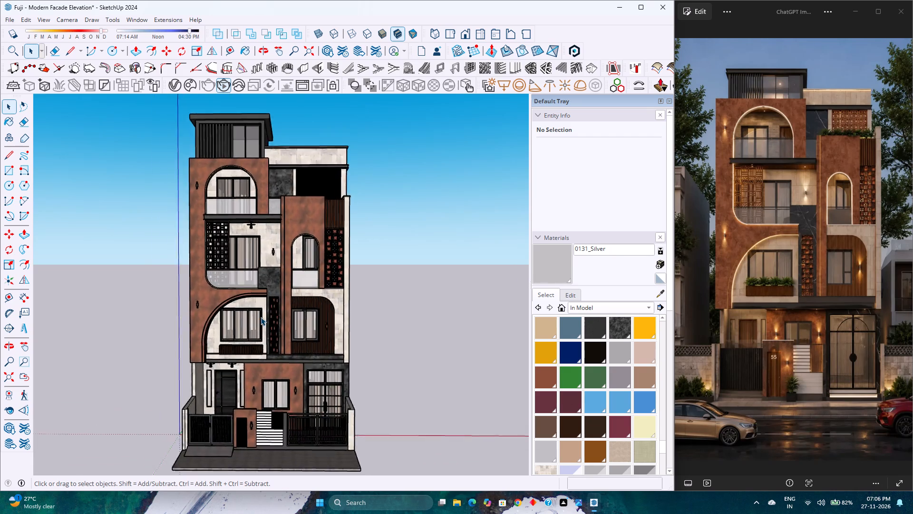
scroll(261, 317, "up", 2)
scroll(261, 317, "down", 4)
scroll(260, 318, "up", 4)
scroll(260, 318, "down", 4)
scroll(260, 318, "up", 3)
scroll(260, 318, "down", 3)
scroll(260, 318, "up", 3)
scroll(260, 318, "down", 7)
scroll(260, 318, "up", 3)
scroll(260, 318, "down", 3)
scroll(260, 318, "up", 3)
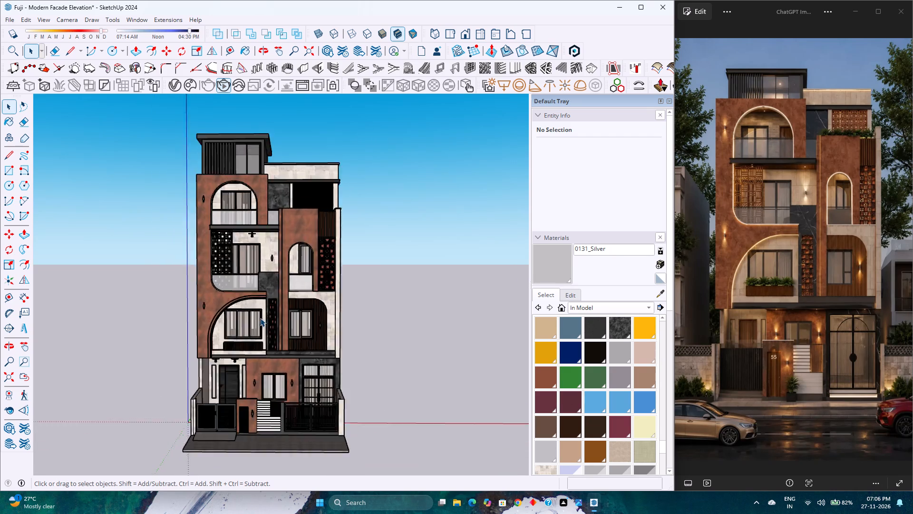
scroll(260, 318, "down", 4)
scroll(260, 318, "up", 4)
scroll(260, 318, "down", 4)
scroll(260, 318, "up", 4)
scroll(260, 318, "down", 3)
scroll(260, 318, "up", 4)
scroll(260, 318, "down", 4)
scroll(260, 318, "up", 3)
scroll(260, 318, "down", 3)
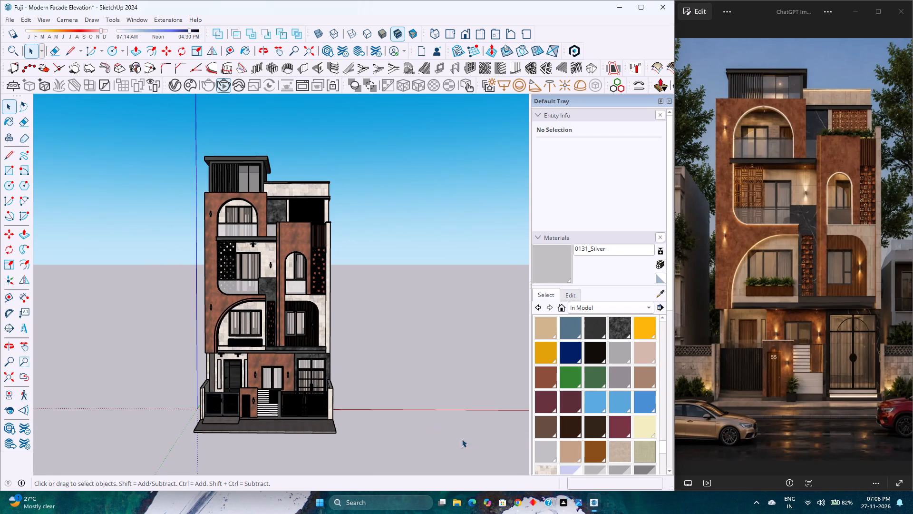
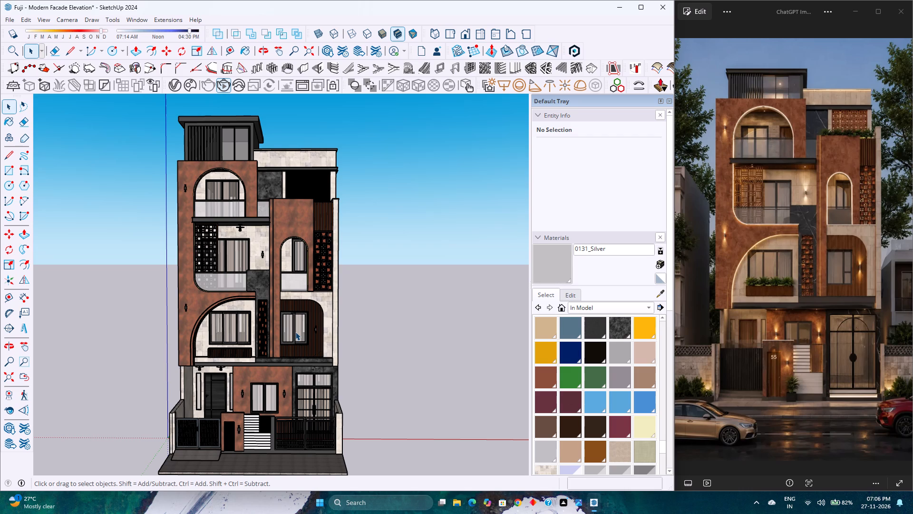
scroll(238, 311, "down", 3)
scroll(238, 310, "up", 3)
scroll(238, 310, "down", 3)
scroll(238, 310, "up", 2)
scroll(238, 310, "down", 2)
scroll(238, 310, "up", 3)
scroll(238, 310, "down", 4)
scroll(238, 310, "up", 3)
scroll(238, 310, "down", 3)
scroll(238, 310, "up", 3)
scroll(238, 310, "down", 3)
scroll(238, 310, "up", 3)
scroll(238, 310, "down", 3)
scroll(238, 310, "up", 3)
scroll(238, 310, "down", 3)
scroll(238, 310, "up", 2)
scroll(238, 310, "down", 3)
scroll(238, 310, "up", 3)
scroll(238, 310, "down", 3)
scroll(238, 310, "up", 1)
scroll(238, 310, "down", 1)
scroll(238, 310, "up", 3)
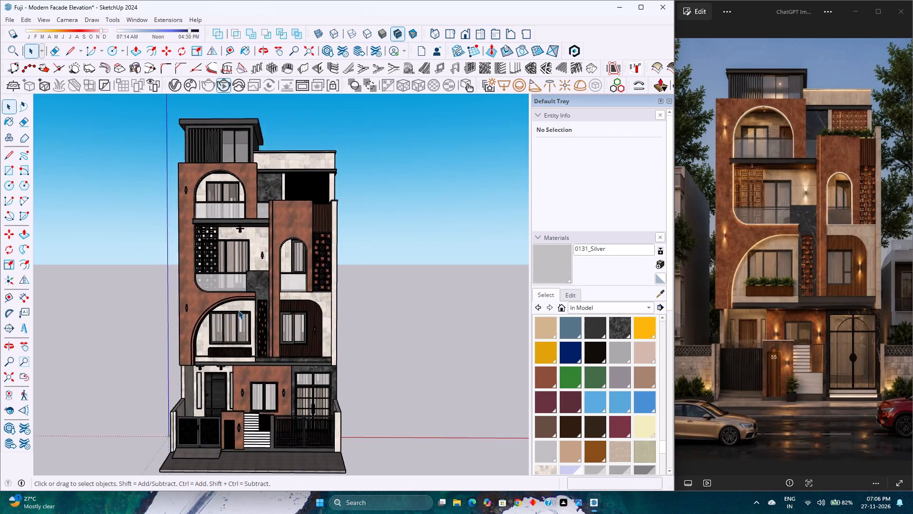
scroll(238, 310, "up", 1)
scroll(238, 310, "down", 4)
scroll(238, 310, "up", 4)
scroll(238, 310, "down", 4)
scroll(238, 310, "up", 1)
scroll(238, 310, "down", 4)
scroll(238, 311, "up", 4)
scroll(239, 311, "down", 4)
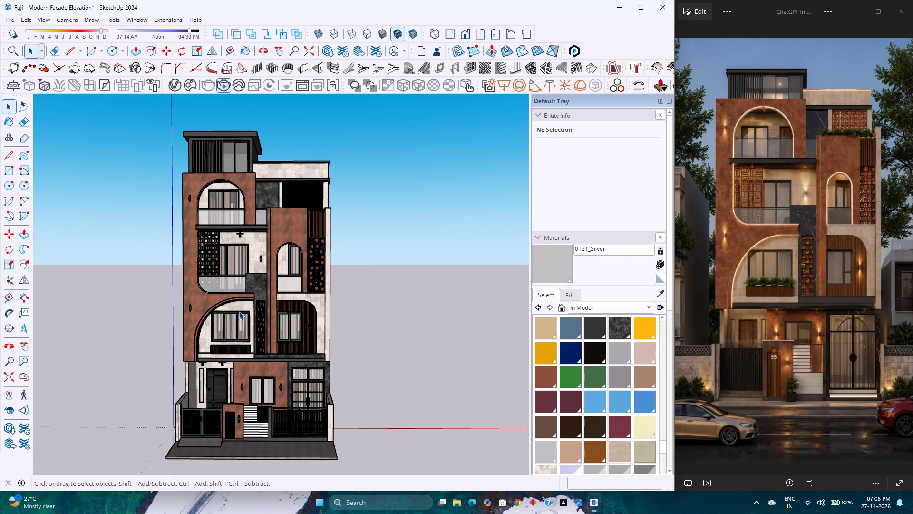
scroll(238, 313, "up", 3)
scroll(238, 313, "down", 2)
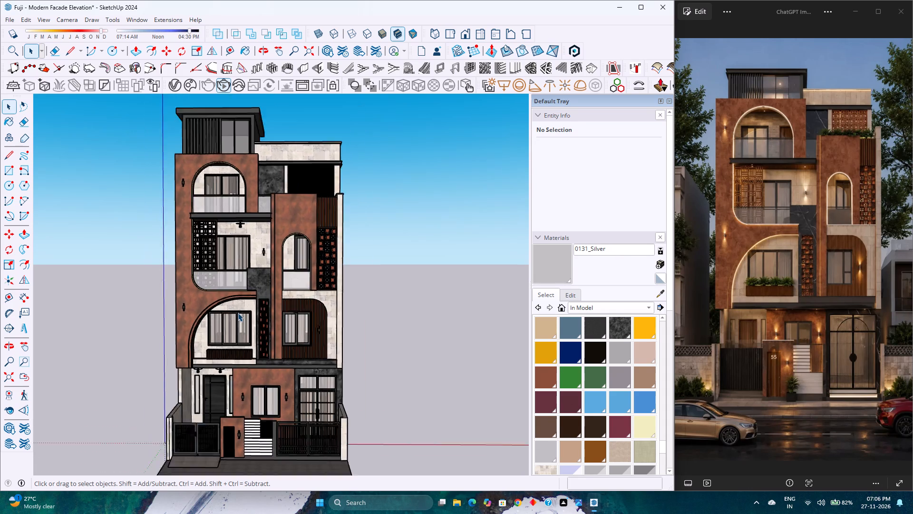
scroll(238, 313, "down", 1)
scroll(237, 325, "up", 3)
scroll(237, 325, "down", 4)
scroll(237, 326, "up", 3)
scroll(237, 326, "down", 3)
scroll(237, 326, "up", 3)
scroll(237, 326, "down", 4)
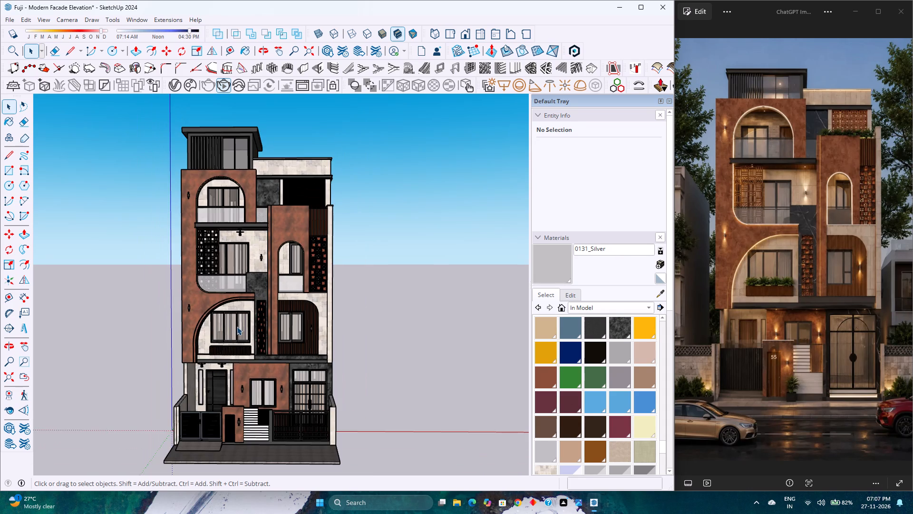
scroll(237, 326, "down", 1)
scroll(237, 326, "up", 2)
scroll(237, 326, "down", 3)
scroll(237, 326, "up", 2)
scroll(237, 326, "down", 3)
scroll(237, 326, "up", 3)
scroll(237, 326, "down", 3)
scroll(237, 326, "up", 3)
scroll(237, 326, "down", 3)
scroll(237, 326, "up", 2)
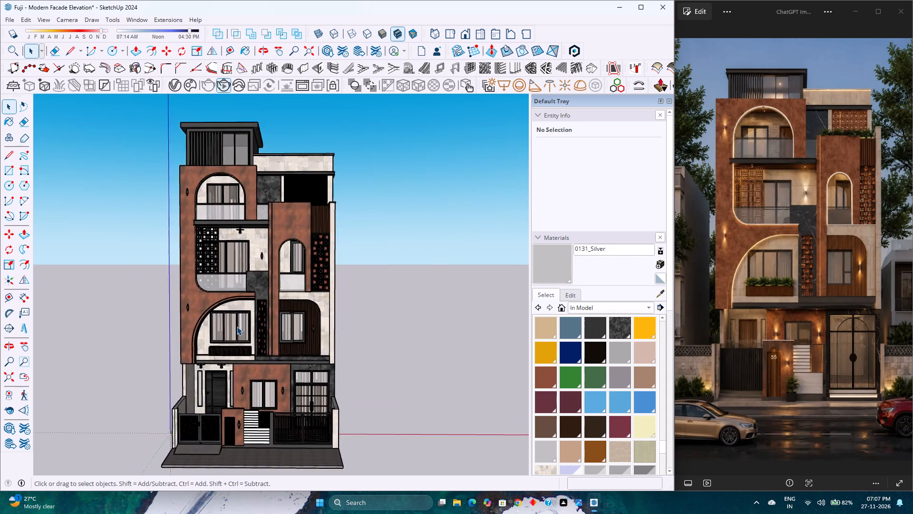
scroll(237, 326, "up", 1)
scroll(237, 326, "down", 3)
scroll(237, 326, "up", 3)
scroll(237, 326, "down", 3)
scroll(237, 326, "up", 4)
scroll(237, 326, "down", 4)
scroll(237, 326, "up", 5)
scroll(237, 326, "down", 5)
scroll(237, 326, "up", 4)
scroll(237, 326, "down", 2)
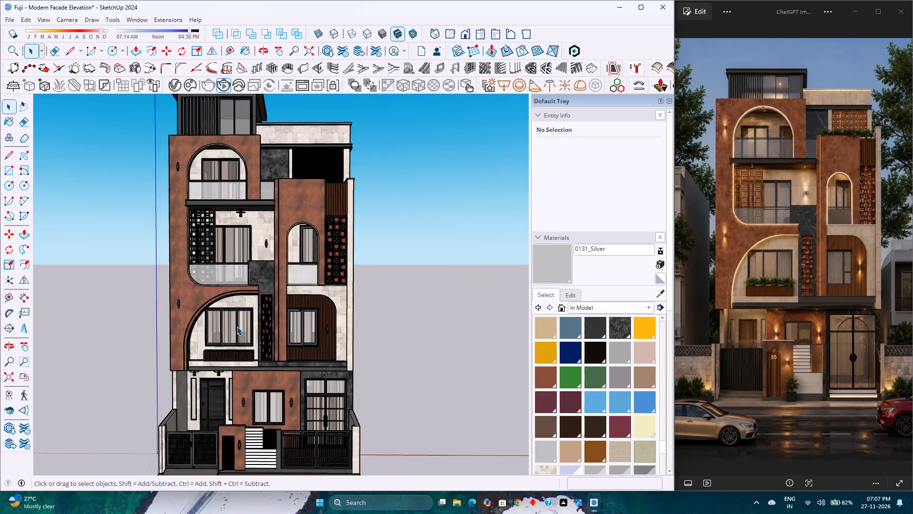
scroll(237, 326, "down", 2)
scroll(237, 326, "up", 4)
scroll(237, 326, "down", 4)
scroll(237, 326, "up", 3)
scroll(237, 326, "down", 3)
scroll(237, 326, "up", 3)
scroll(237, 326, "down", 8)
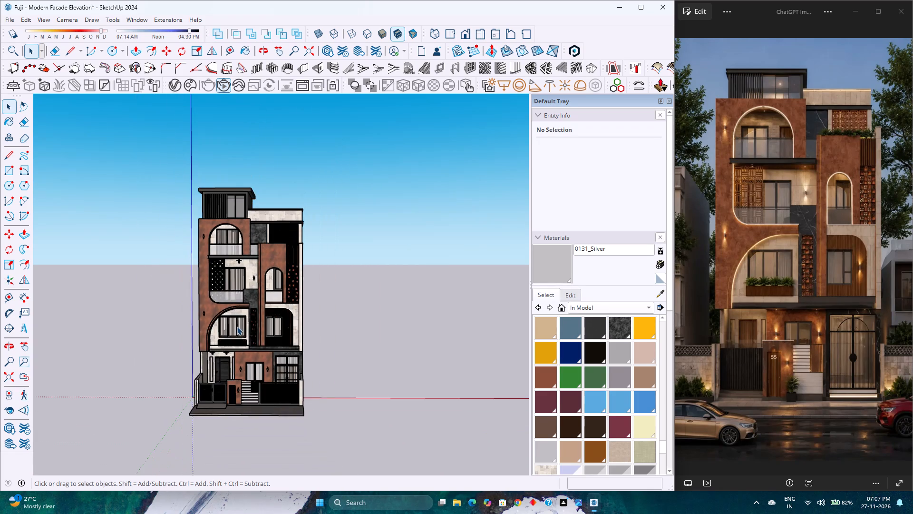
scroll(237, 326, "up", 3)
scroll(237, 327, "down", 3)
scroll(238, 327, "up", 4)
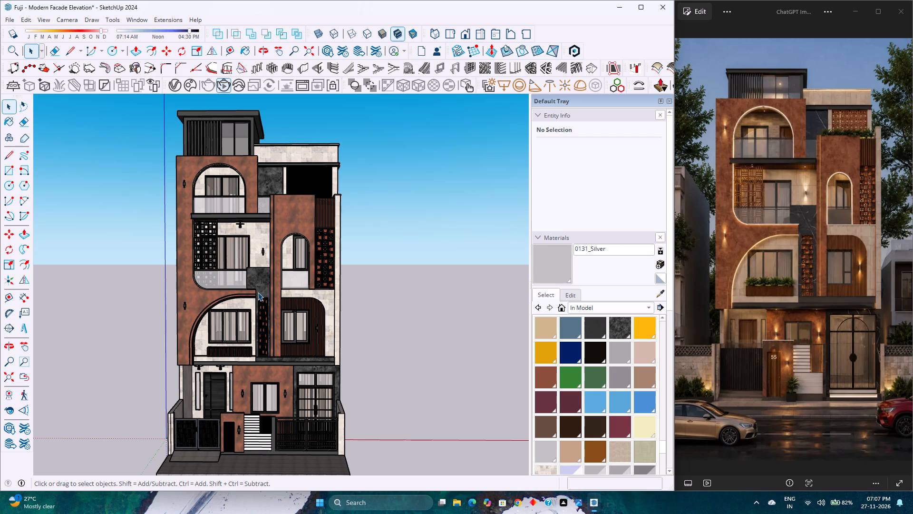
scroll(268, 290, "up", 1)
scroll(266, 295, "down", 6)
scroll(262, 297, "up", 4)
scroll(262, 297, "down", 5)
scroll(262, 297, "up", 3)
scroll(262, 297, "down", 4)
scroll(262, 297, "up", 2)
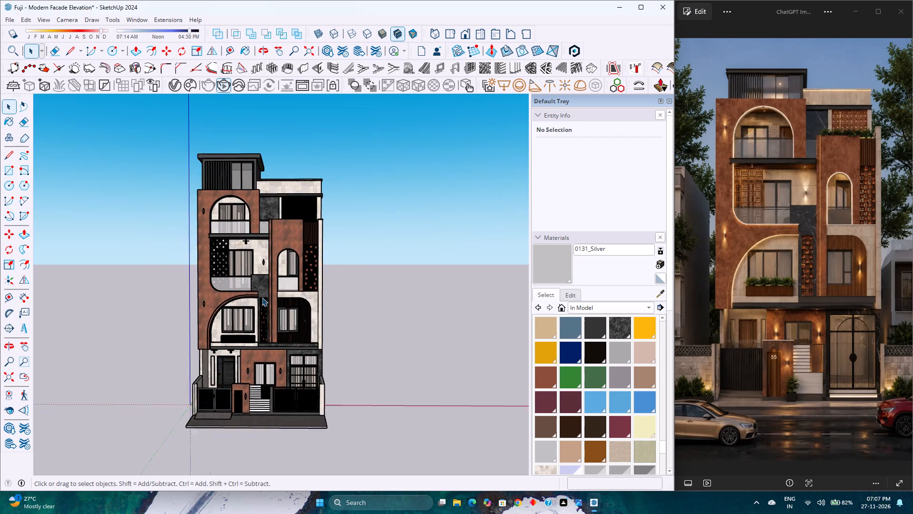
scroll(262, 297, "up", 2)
Fit the entire house in the view and compare the front facade's arches, screens and cladding with the reference render.
left_click(11, 380)
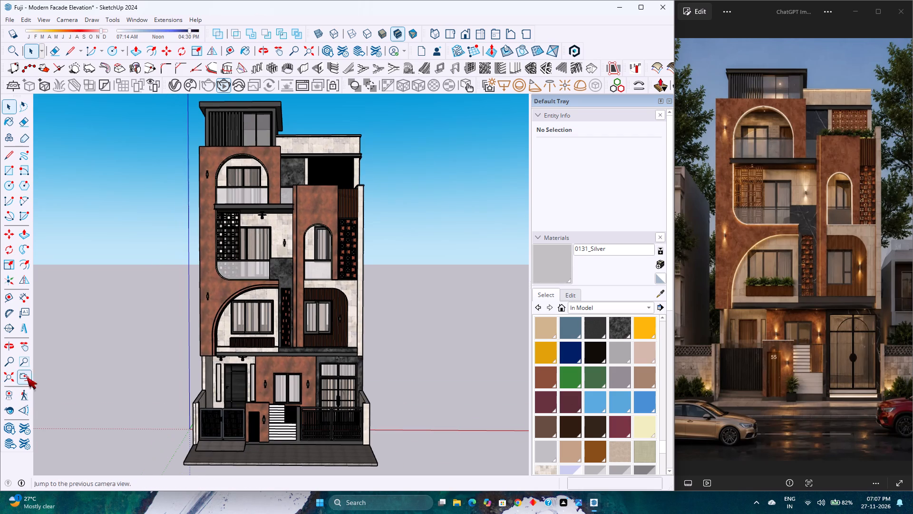
scroll(263, 282, "up", 2)
scroll(273, 277, "down", 4)
scroll(273, 277, "up", 2)
scroll(273, 277, "down", 2)
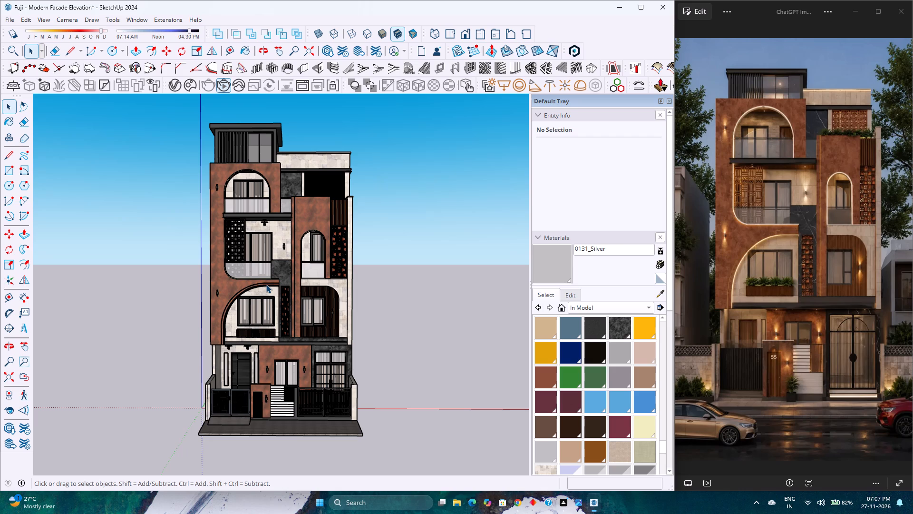
scroll(257, 285, "down", 4)
scroll(257, 285, "up", 4)
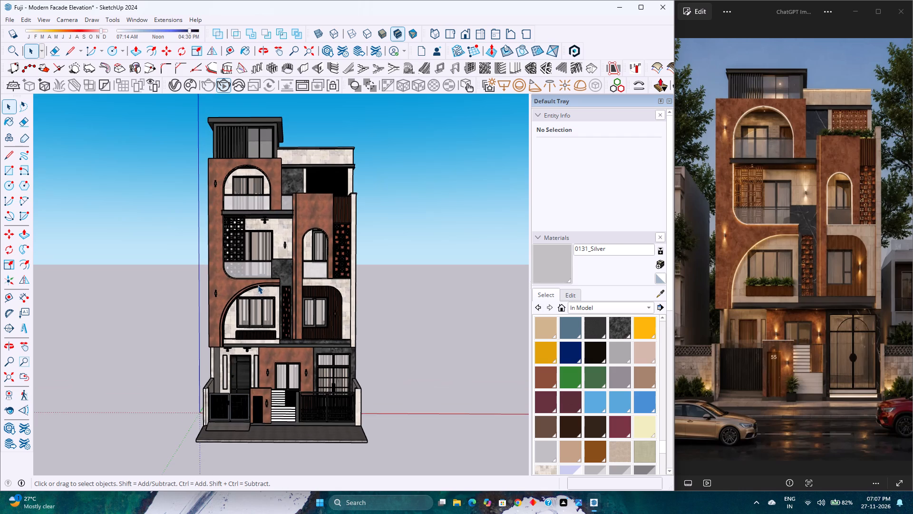
scroll(272, 274, "down", 2)
scroll(272, 274, "up", 3)
scroll(272, 274, "down", 3)
scroll(272, 274, "up", 5)
scroll(272, 274, "down", 5)
scroll(272, 274, "up", 5)
scroll(272, 274, "down", 5)
scroll(272, 274, "up", 4)
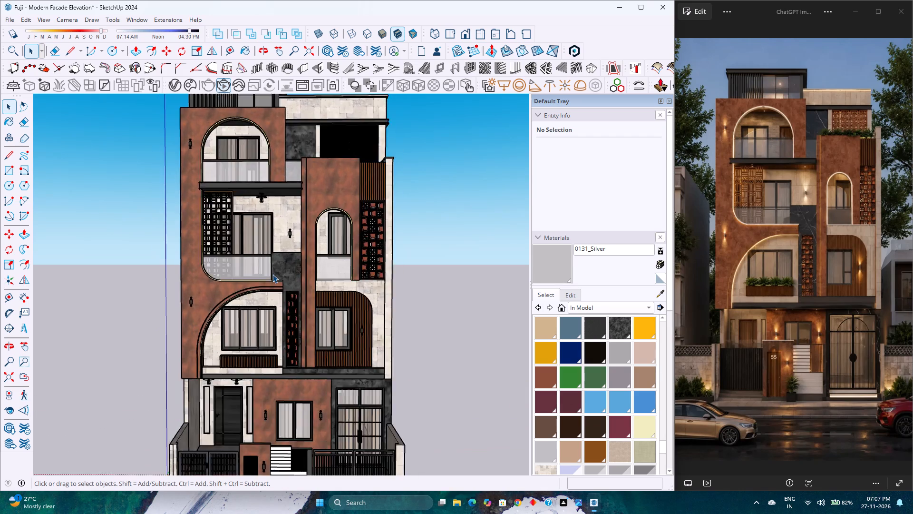
scroll(272, 274, "down", 3)
scroll(272, 274, "up", 4)
scroll(272, 274, "down", 4)
scroll(272, 274, "up", 3)
scroll(272, 274, "down", 4)
scroll(272, 274, "up", 4)
scroll(272, 274, "down", 4)
scroll(272, 274, "up", 4)
scroll(272, 274, "down", 5)
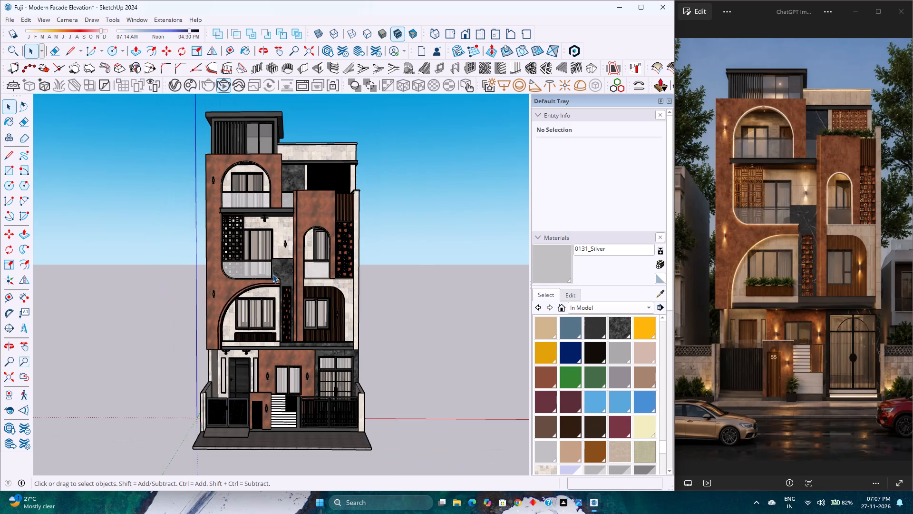
scroll(272, 274, "up", 5)
scroll(272, 274, "down", 4)
scroll(272, 274, "up", 4)
scroll(272, 274, "down", 4)
scroll(272, 274, "up", 3)
scroll(272, 274, "down", 3)
scroll(272, 274, "up", 4)
scroll(272, 275, "down", 9)
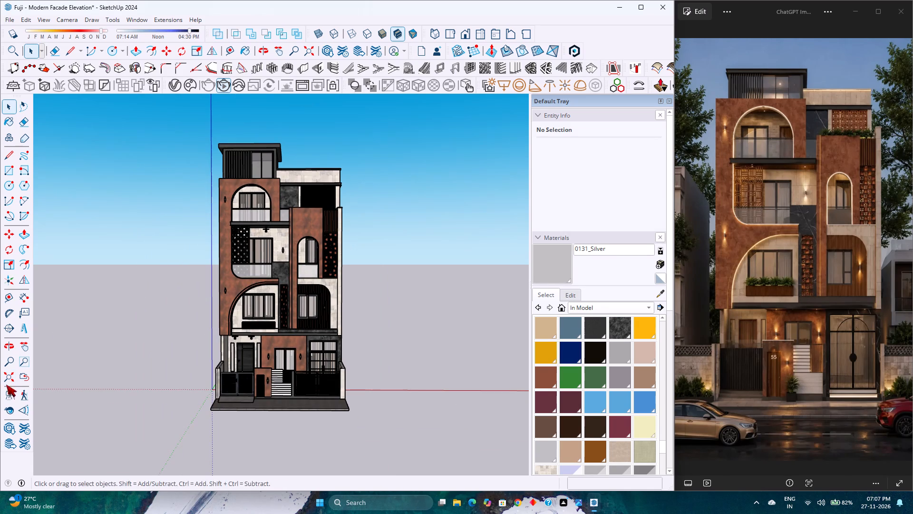
Fit the entire house in the view again to check the full front elevation against the reference render.
left_click(10, 376)
scroll(277, 265, "down", 3)
scroll(278, 266, "up", 2)
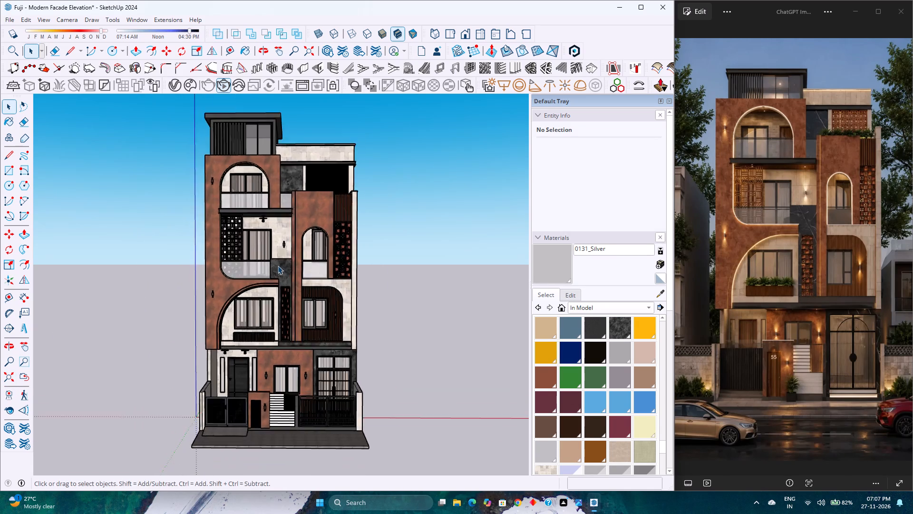
scroll(278, 266, "down", 2)
scroll(278, 266, "up", 2)
scroll(278, 266, "down", 1)
scroll(278, 266, "up", 2)
scroll(278, 266, "down", 1)
scroll(278, 267, "up", 3)
scroll(278, 268, "down", 3)
scroll(278, 268, "up", 1)
scroll(278, 268, "down", 2)
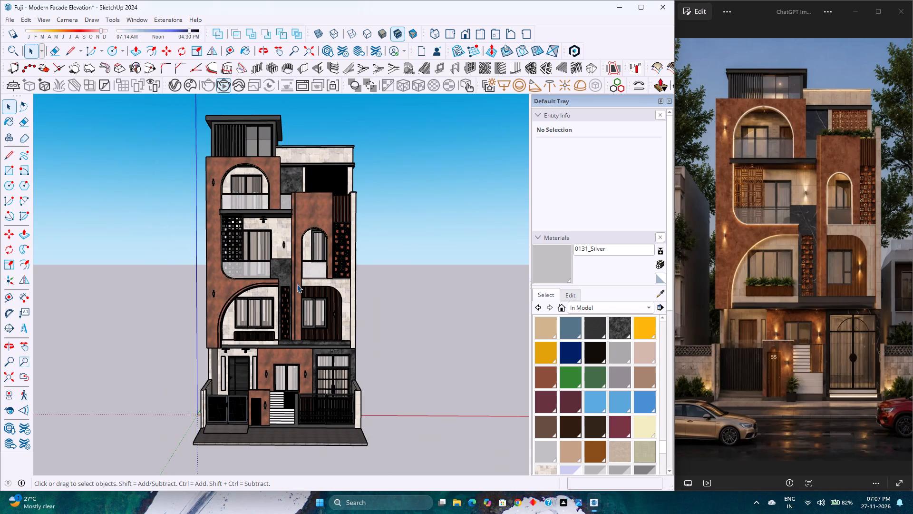
scroll(282, 279, "up", 4)
scroll(282, 279, "down", 3)
scroll(282, 279, "up", 1)
scroll(282, 279, "down", 1)
scroll(282, 279, "up", 2)
scroll(282, 279, "down", 2)
scroll(282, 279, "up", 3)
scroll(282, 279, "down", 5)
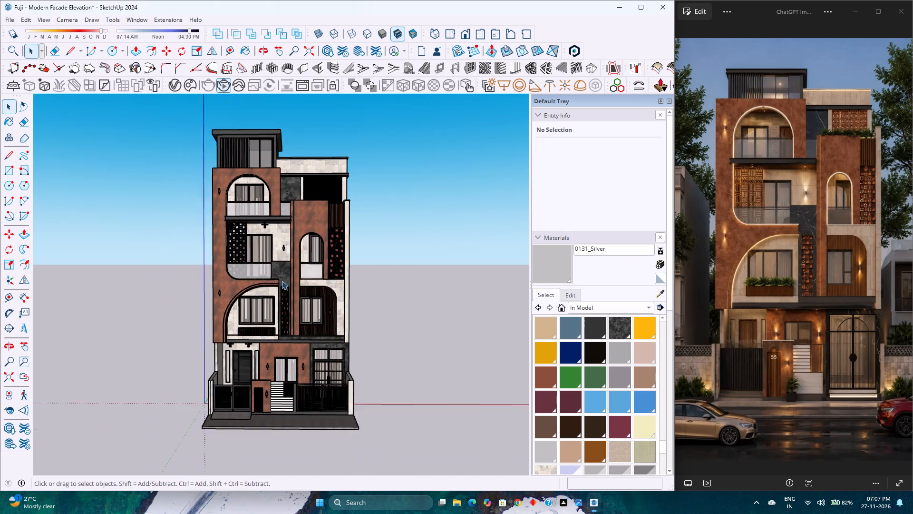
scroll(282, 281, "down", 2)
scroll(282, 281, "up", 4)
scroll(282, 281, "down", 4)
scroll(281, 279, "up", 3)
scroll(281, 279, "down", 3)
scroll(281, 279, "up", 2)
scroll(281, 278, "down", 2)
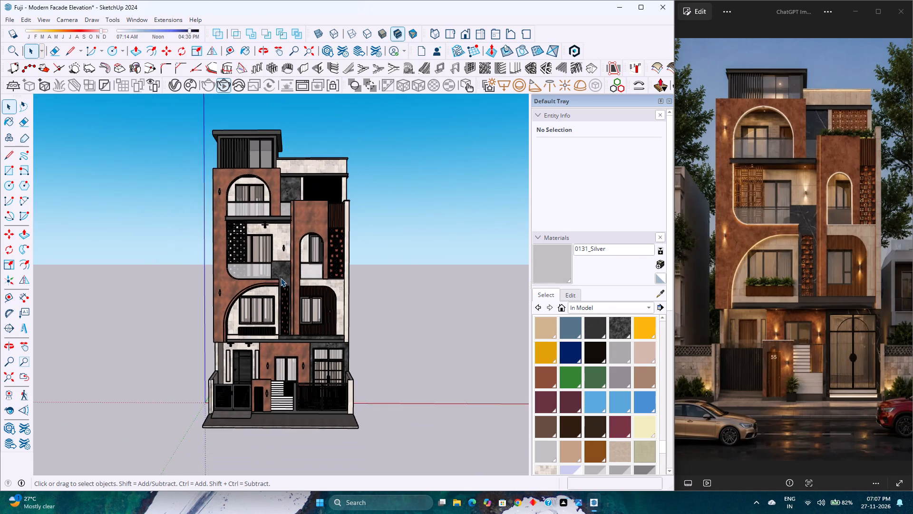
scroll(281, 278, "up", 2)
scroll(281, 278, "down", 2)
scroll(281, 278, "up", 3)
scroll(281, 278, "down", 2)
scroll(281, 278, "up", 3)
scroll(281, 278, "down", 5)
scroll(281, 278, "up", 1)
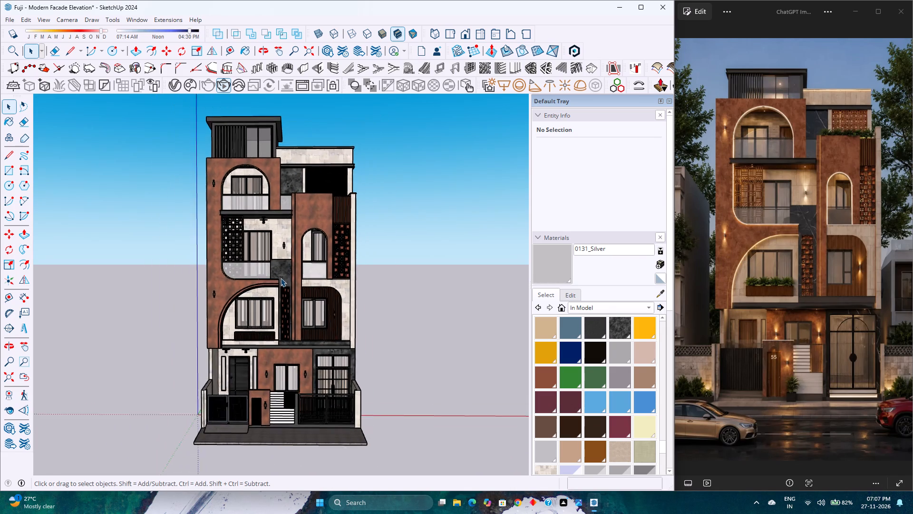
scroll(281, 278, "up", 1)
scroll(281, 278, "down", 2)
scroll(281, 278, "up", 1)
scroll(281, 278, "down", 2)
scroll(281, 278, "up", 3)
scroll(281, 278, "down", 3)
scroll(281, 278, "up", 2)
scroll(281, 278, "down", 2)
scroll(281, 279, "up", 3)
scroll(281, 279, "down", 3)
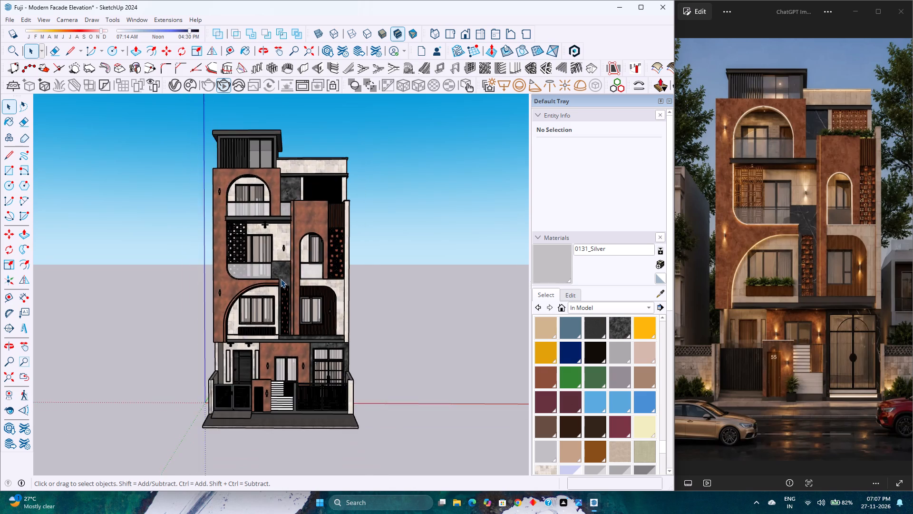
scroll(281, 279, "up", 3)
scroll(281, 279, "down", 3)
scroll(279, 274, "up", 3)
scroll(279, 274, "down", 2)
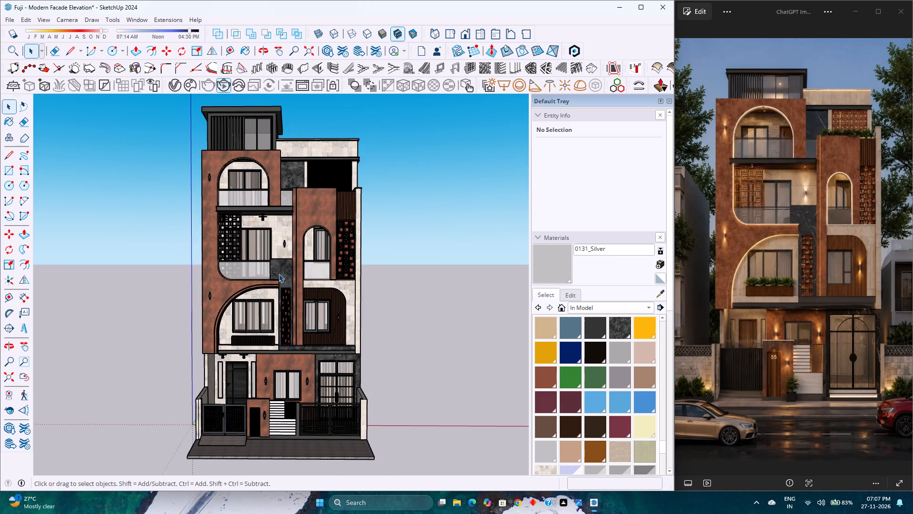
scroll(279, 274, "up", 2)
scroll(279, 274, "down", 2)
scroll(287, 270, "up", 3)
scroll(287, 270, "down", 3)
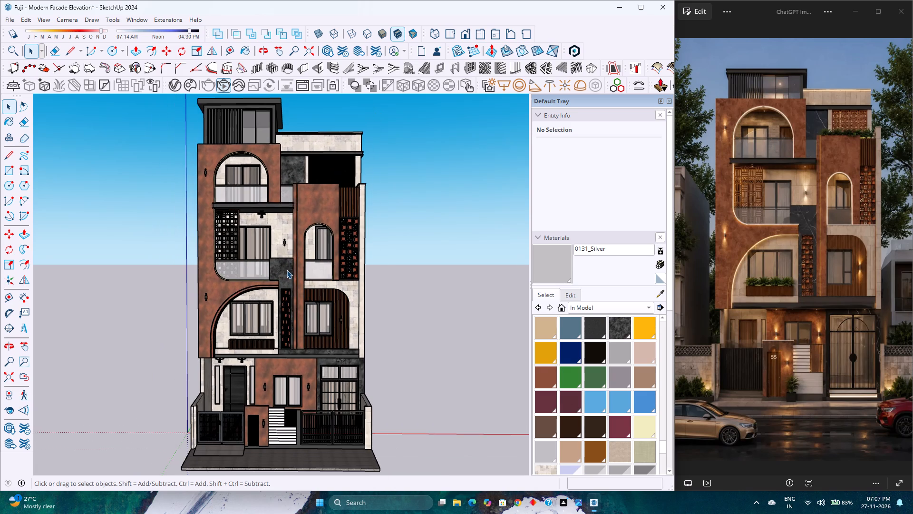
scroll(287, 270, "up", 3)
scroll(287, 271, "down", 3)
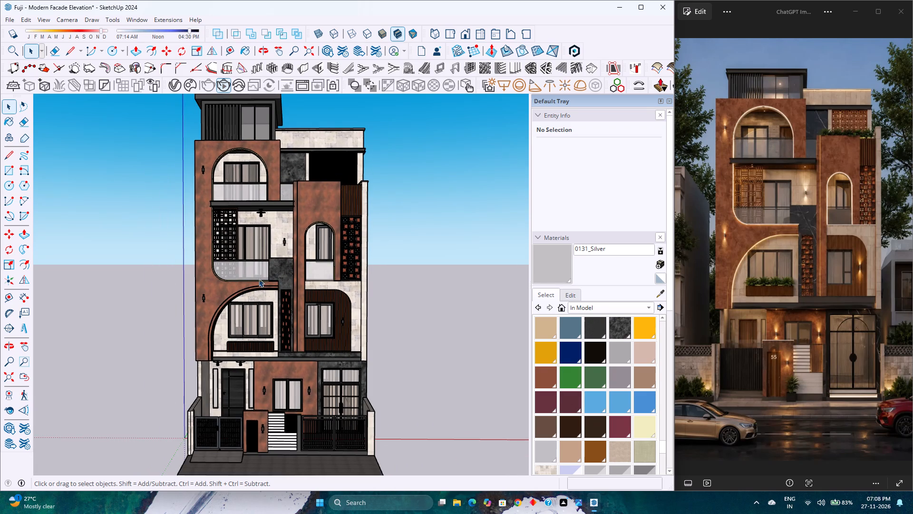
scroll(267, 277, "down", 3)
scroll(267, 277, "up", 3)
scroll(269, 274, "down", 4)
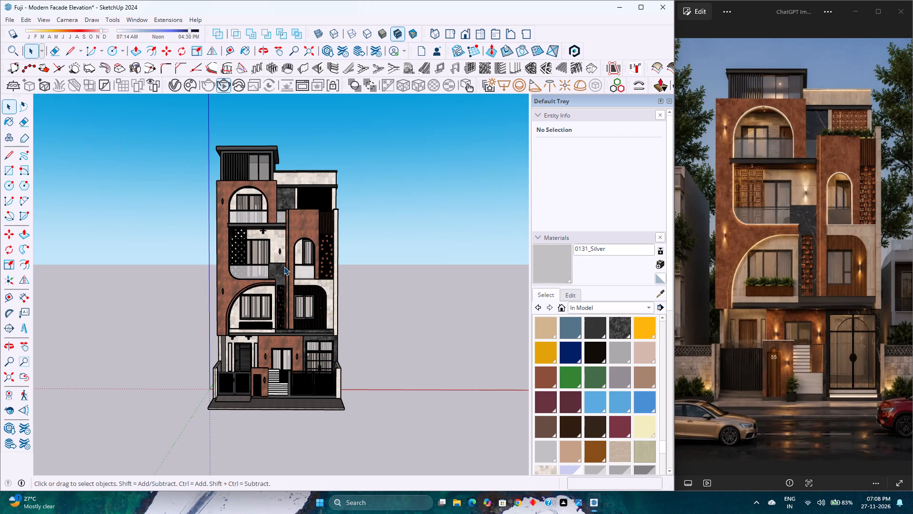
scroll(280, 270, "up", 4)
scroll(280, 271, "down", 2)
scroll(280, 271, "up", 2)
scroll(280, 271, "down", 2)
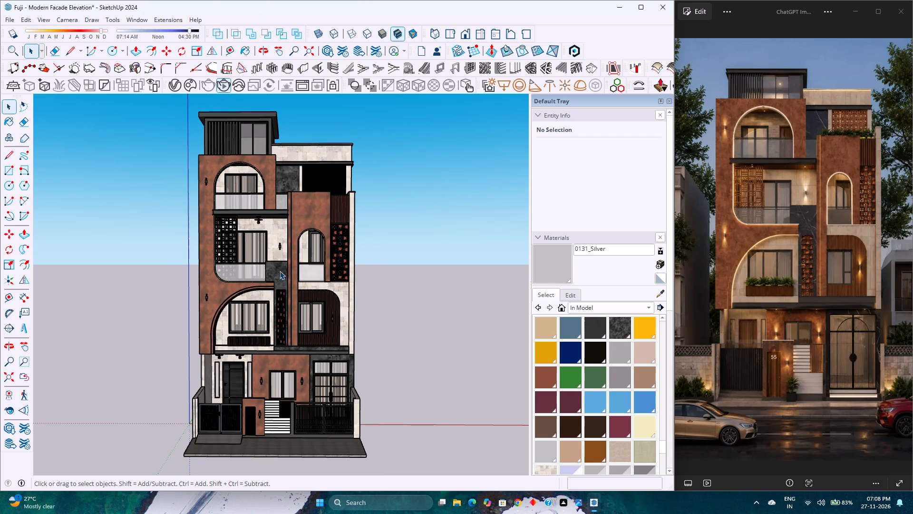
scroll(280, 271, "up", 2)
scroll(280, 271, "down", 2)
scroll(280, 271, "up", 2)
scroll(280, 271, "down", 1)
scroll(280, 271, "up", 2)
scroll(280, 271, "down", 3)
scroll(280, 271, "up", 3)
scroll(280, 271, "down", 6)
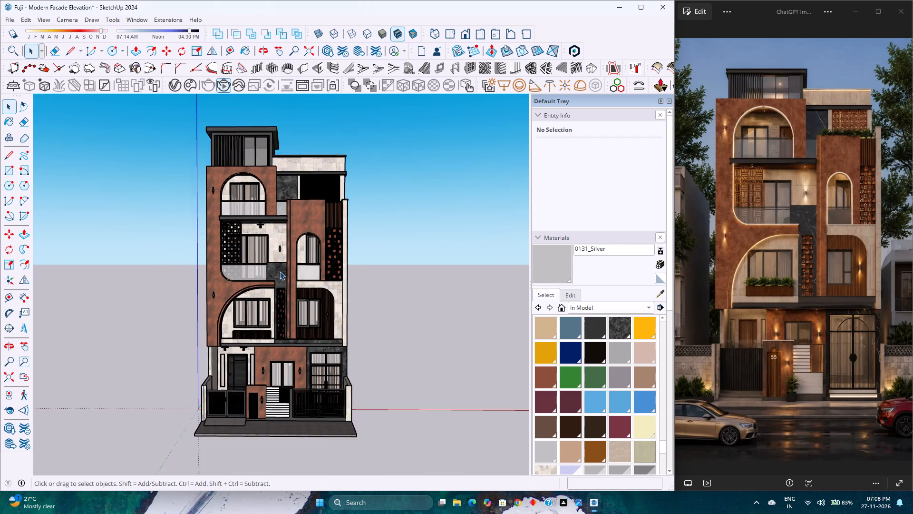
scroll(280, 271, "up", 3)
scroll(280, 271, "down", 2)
Fit the entire house in the view and check the front elevation against the reference render.
left_click(13, 373)
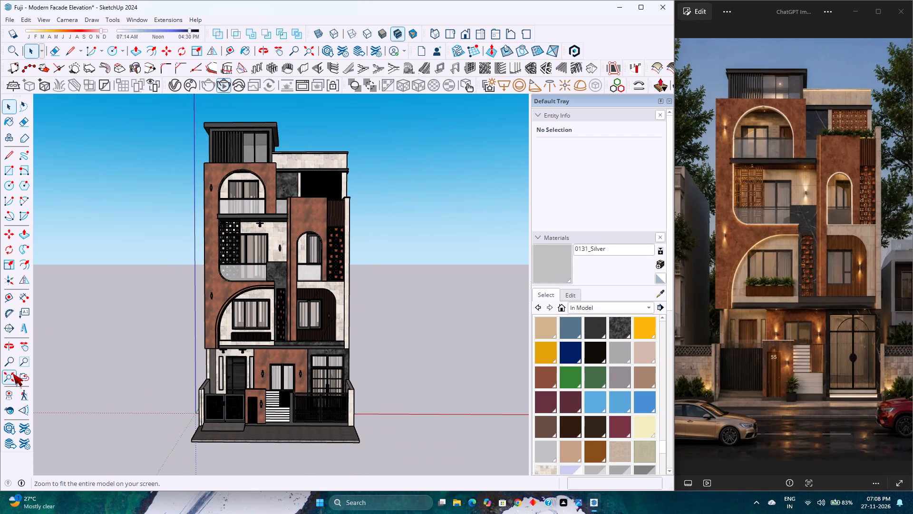
scroll(282, 267, "down", 2)
scroll(282, 267, "up", 1)
scroll(282, 267, "down", 1)
scroll(282, 267, "up", 1)
scroll(282, 267, "down", 2)
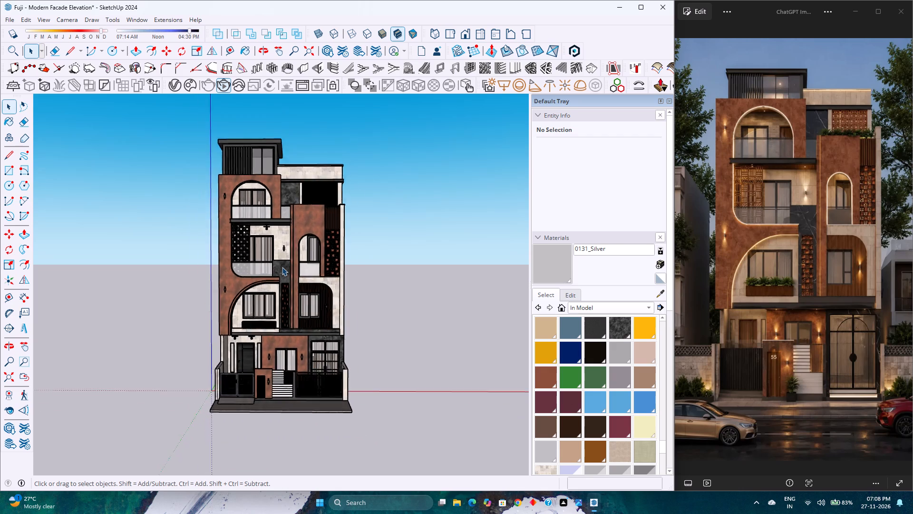
scroll(282, 267, "up", 1)
scroll(282, 267, "down", 1)
scroll(282, 267, "up", 1)
scroll(282, 267, "down", 1)
scroll(282, 267, "up", 1)
scroll(282, 267, "down", 1)
scroll(282, 267, "up", 2)
scroll(282, 267, "down", 2)
scroll(282, 267, "up", 1)
scroll(282, 267, "down", 1)
scroll(282, 267, "up", 1)
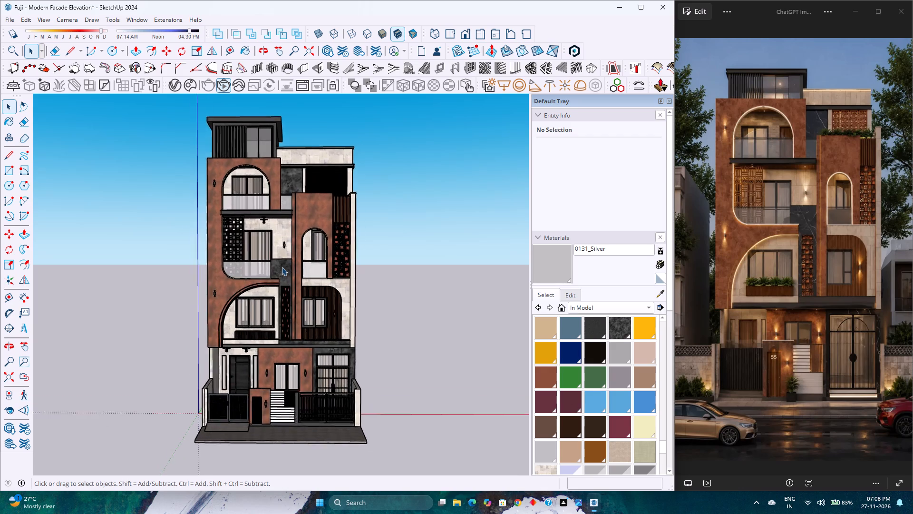
scroll(282, 267, "down", 1)
scroll(282, 267, "up", 2)
scroll(282, 267, "down", 2)
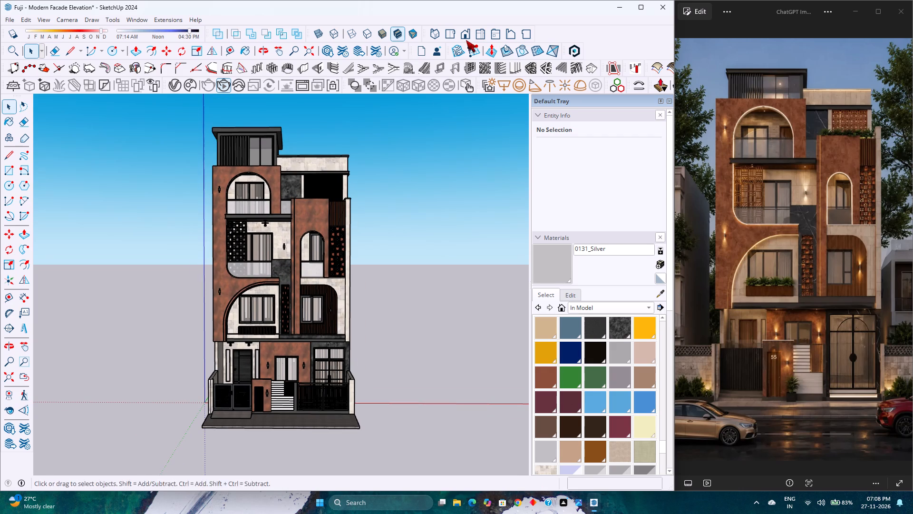
Switch to the standard Front view and fit the entire house in it.
left_click(466, 35)
left_click(10, 382)
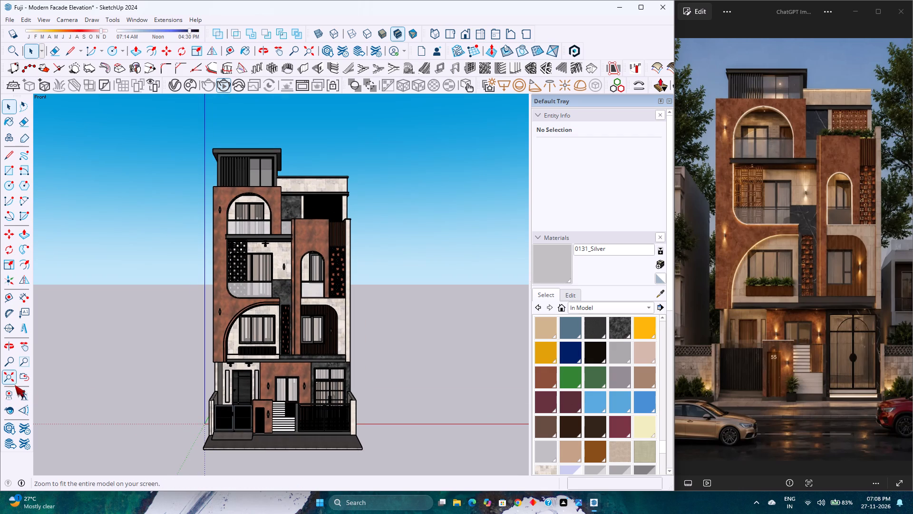
scroll(243, 293, "down", 3)
scroll(243, 293, "up", 3)
scroll(243, 293, "down", 2)
scroll(243, 293, "up", 1)
scroll(243, 293, "down", 1)
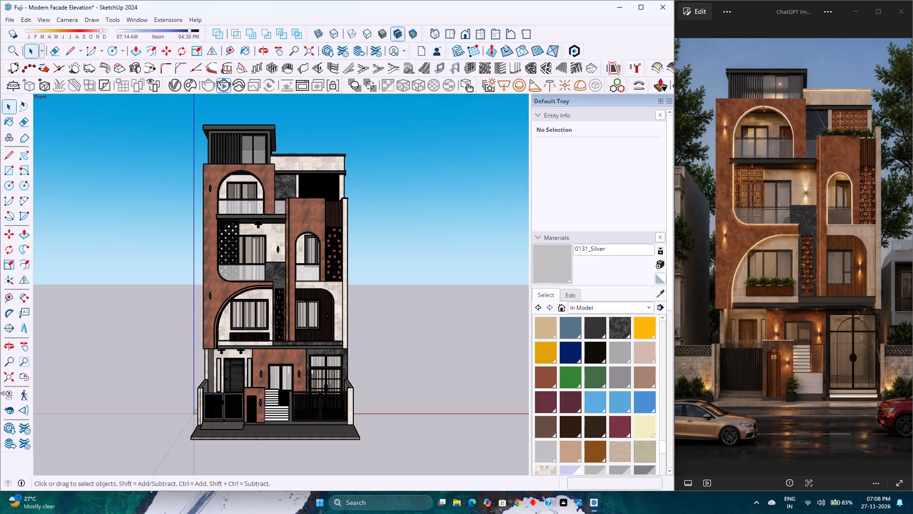
left_click(7, 376)
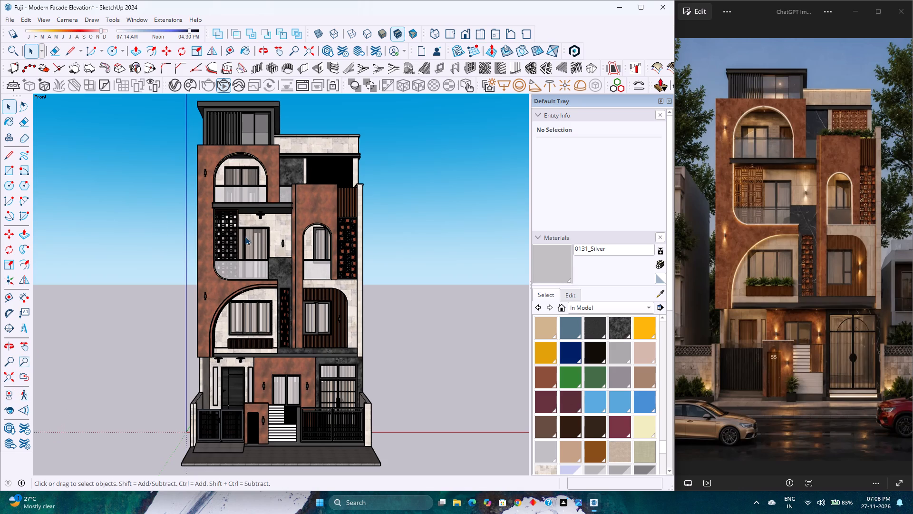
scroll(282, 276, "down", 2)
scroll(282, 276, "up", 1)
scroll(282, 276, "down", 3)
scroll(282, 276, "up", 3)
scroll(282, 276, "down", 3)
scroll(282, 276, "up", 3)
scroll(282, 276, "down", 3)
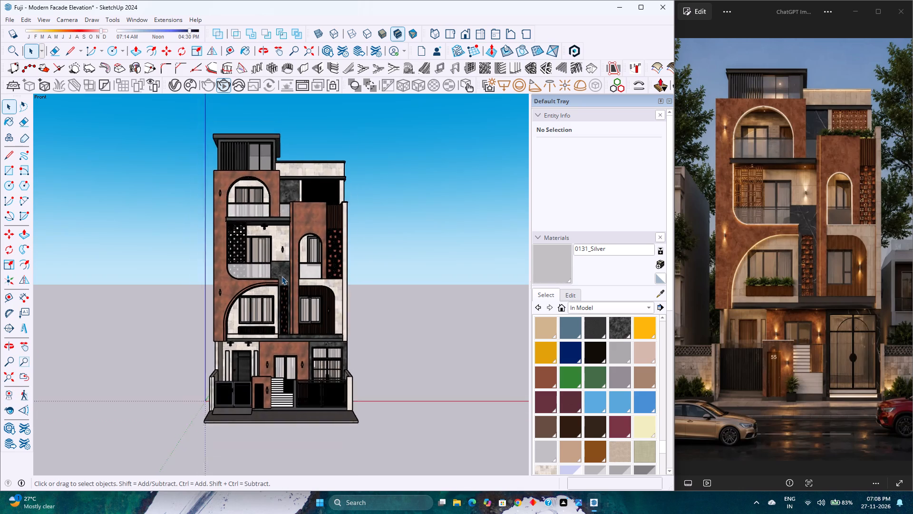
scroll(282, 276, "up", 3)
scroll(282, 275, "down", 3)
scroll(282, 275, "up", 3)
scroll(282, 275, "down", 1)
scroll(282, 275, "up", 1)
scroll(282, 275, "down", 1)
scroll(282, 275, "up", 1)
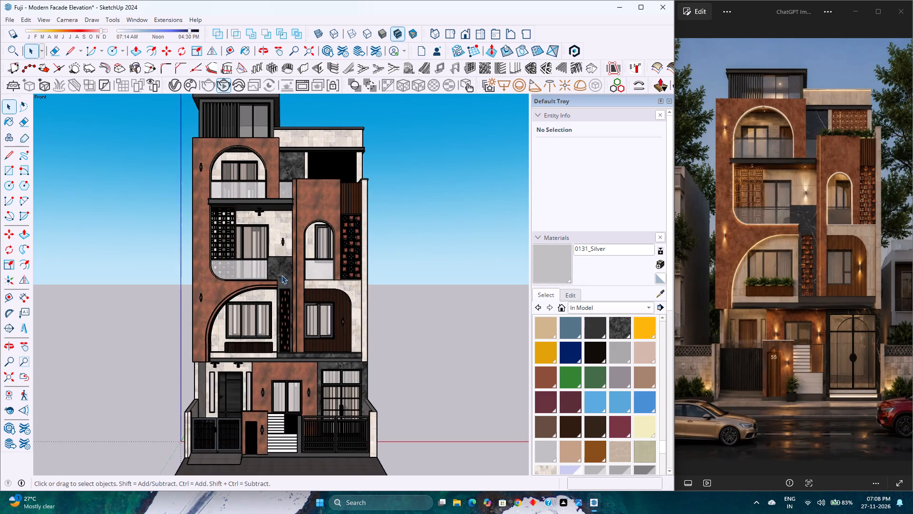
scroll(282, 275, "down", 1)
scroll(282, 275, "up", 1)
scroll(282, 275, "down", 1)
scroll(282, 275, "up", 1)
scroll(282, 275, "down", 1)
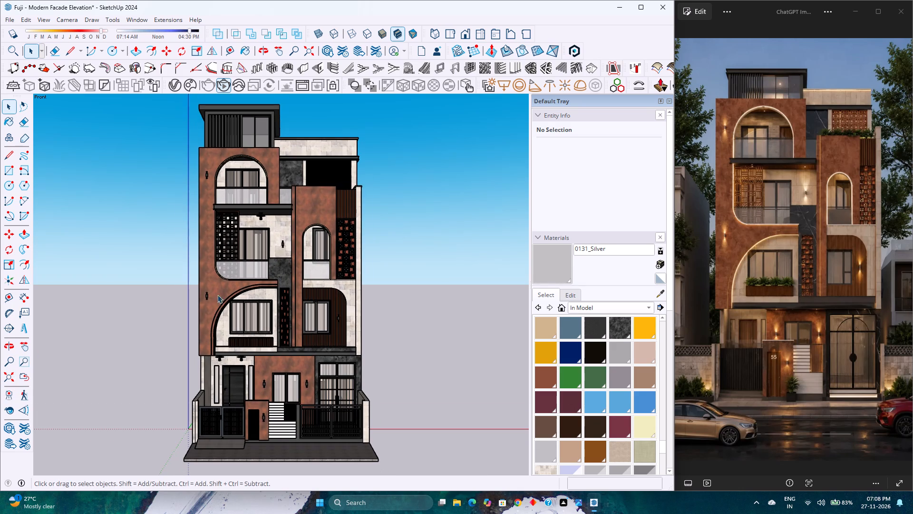
Refit the entire house in the Front view and compare the facade's proportions and materials with the reference render.
left_click(7, 375)
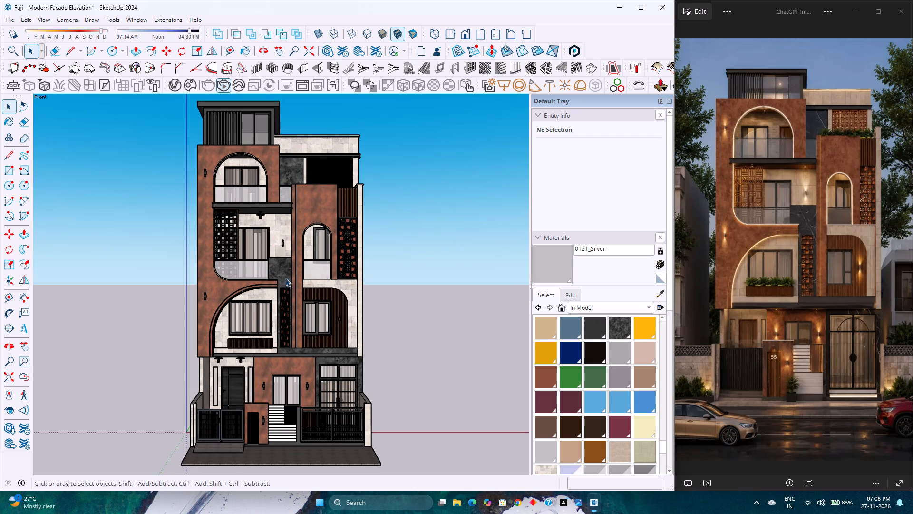
scroll(283, 275, "down", 2)
scroll(283, 275, "up", 1)
scroll(283, 275, "down", 1)
scroll(283, 275, "up", 2)
scroll(283, 275, "down", 1)
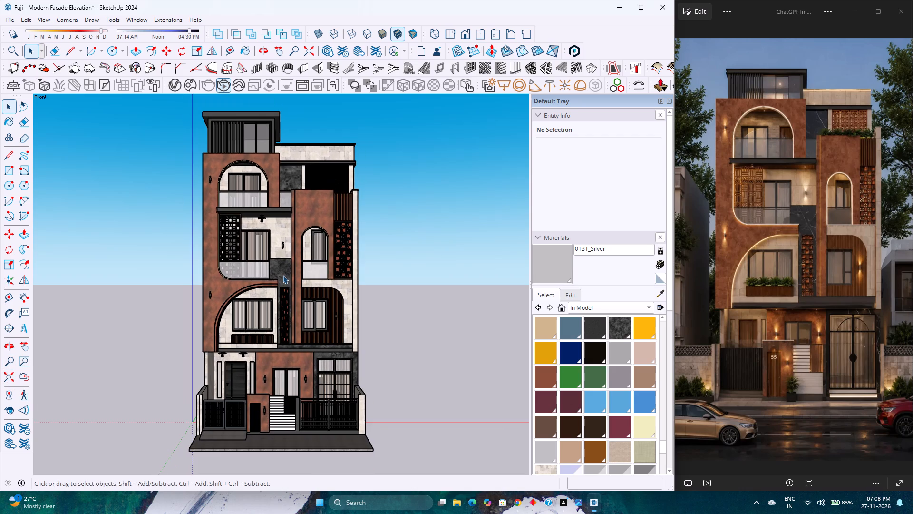
scroll(283, 275, "up", 1)
scroll(283, 275, "down", 2)
scroll(283, 275, "up", 1)
scroll(283, 275, "down", 1)
scroll(283, 275, "up", 2)
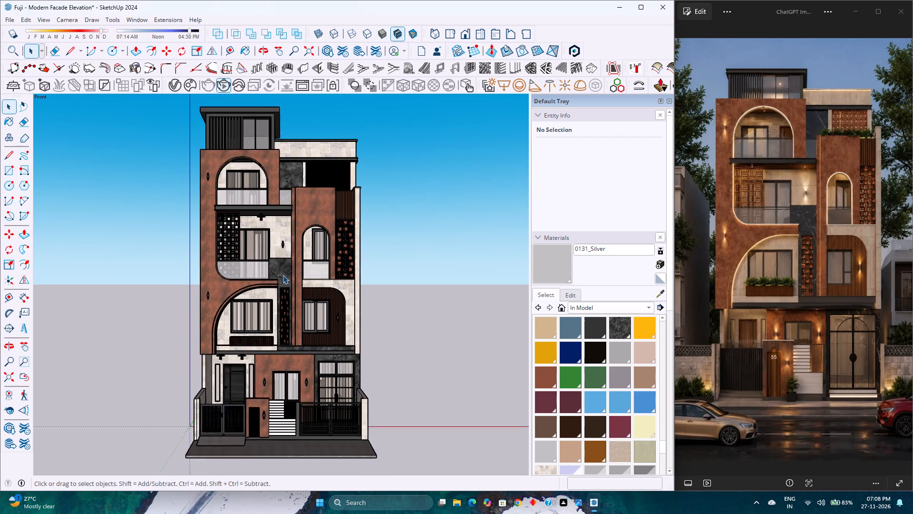
scroll(283, 275, "down", 2)
scroll(283, 275, "up", 1)
scroll(283, 275, "down", 1)
scroll(283, 275, "up", 1)
scroll(283, 275, "down", 1)
scroll(283, 275, "up", 1)
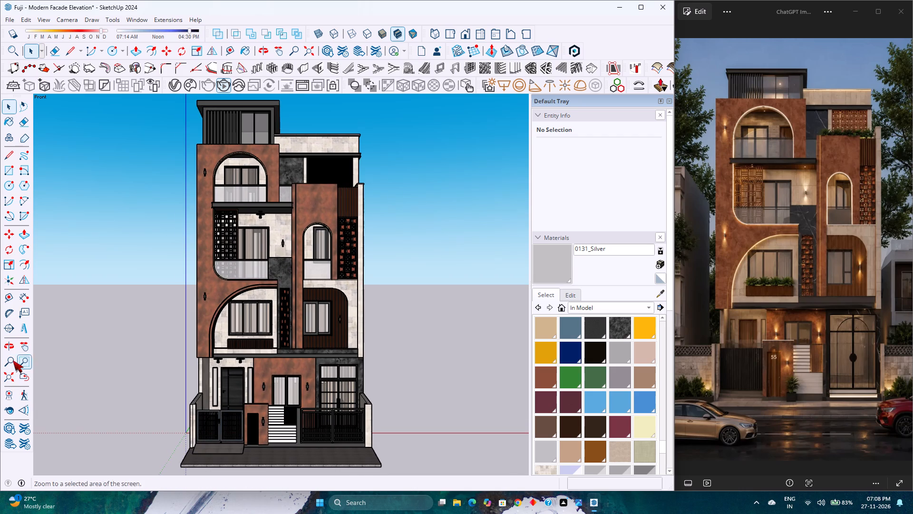
left_click(13, 373)
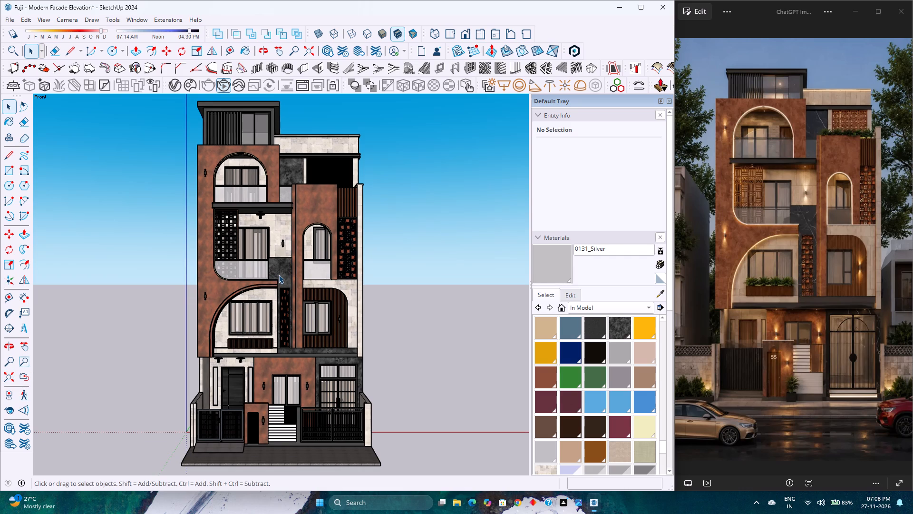
scroll(279, 275, "down", 1)
scroll(279, 275, "up", 2)
scroll(279, 275, "down", 2)
scroll(279, 275, "up", 1)
scroll(279, 275, "down", 1)
scroll(279, 275, "up", 1)
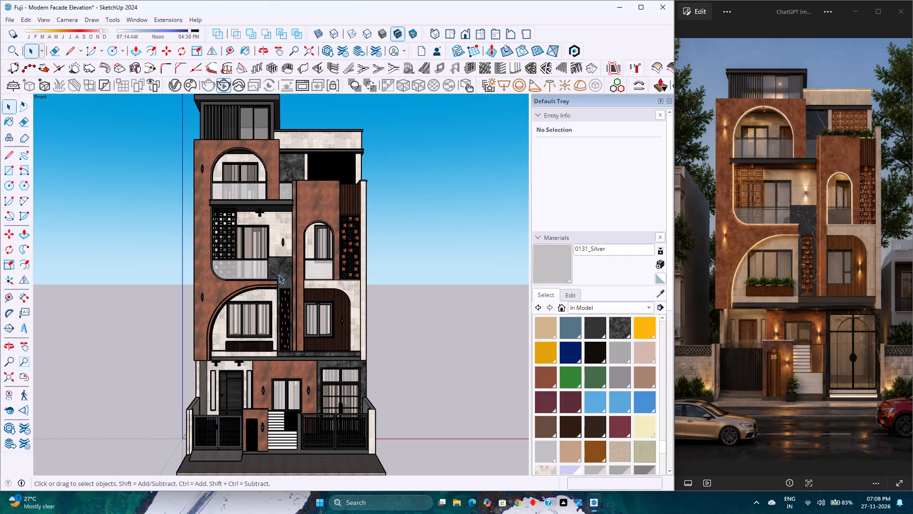
scroll(279, 275, "down", 1)
scroll(279, 275, "up", 1)
scroll(279, 275, "down", 1)
Orbit slightly off the standard Front view, fit the entire house and examine the facade against the reference render.
middle_click_drag(279, 283, 279, 286)
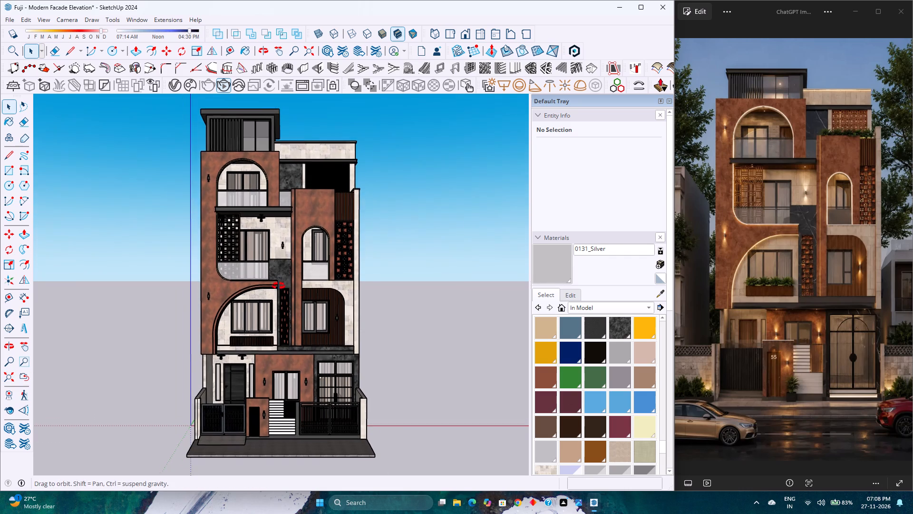
middle_click_drag(279, 286, 279, 290)
middle_click(279, 290)
scroll(280, 280, "down", 2)
left_click(11, 384)
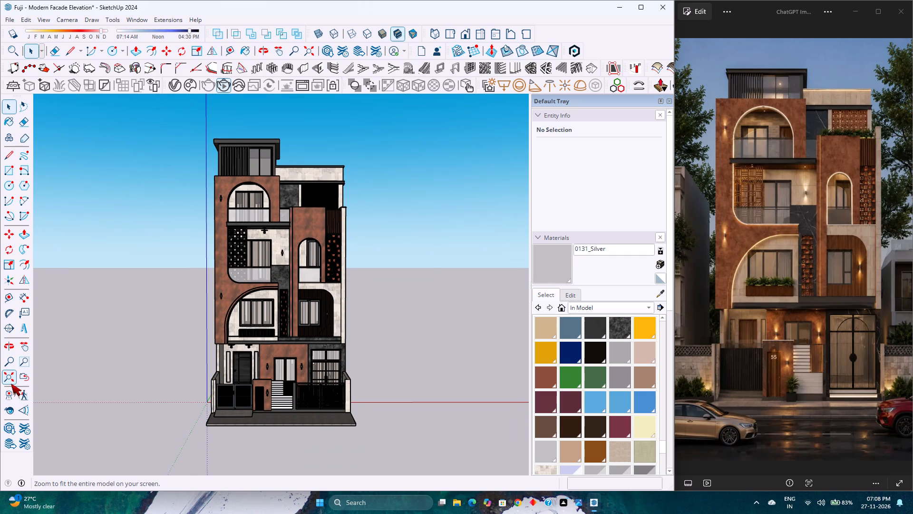
scroll(310, 274, "down", 1)
scroll(310, 274, "up", 1)
scroll(310, 274, "down", 2)
scroll(309, 274, "up", 2)
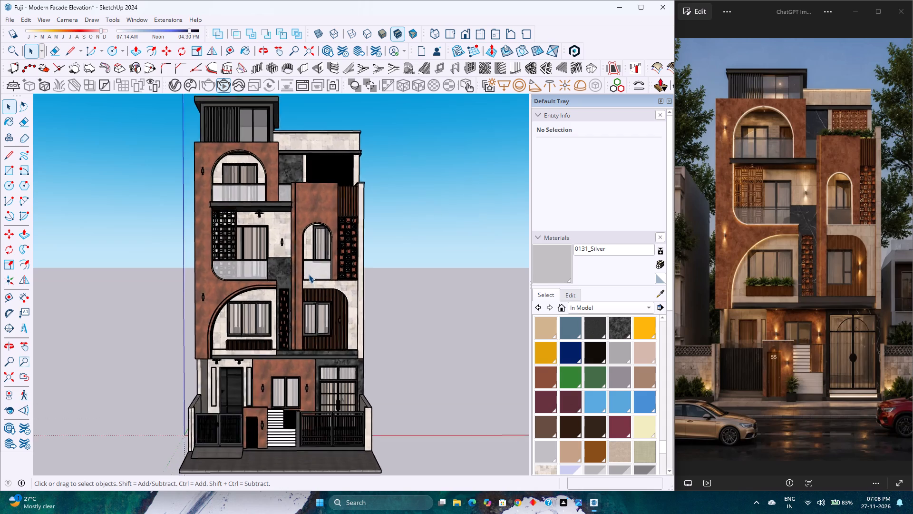
scroll(309, 274, "down", 2)
scroll(309, 274, "up", 2)
scroll(309, 274, "down", 2)
scroll(309, 274, "up", 1)
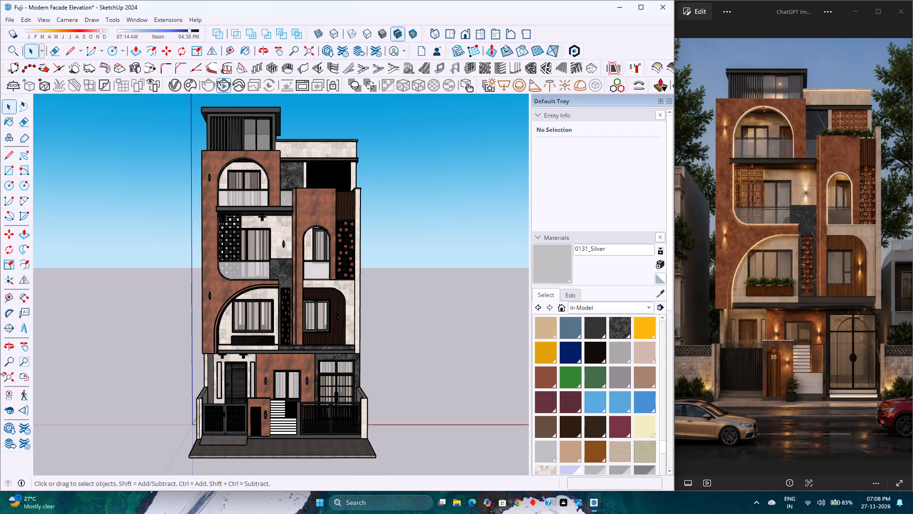
left_click(4, 374)
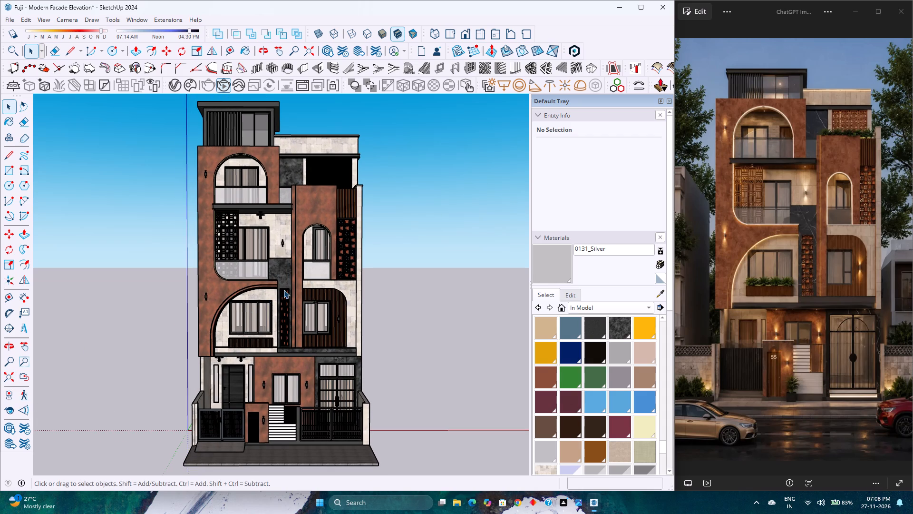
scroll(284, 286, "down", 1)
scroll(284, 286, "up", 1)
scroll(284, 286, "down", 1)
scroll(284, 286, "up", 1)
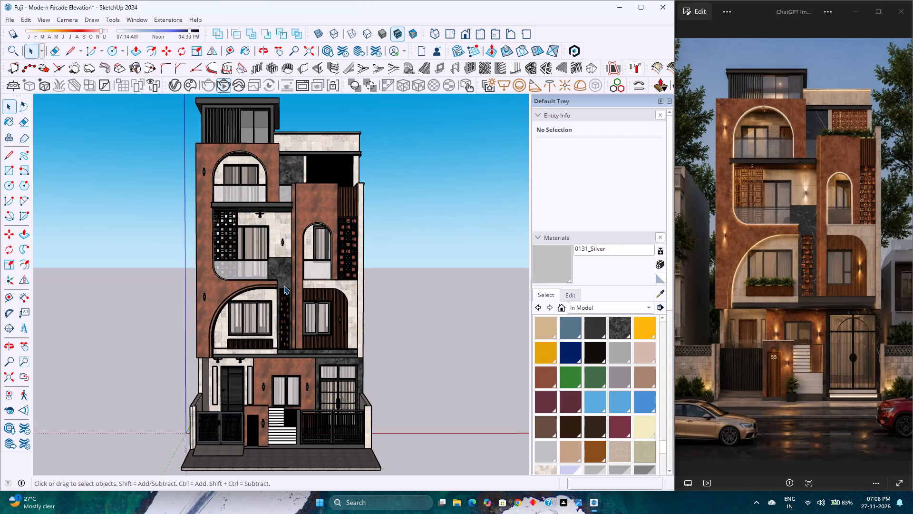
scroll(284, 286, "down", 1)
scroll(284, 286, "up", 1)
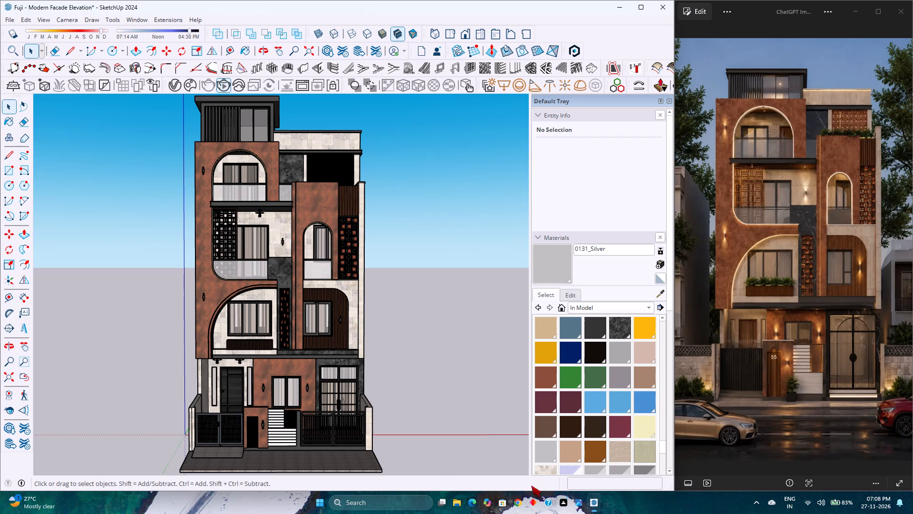
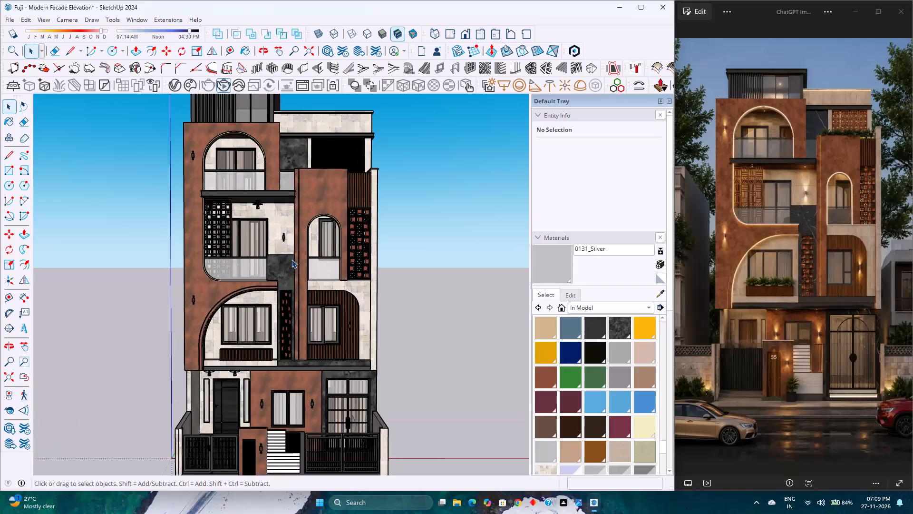
Orbit to a slightly raised front view, fit the entire house and examine the facade against the reference render.
scroll(291, 259, "down", 3)
scroll(291, 260, "up", 3)
scroll(291, 260, "down", 3)
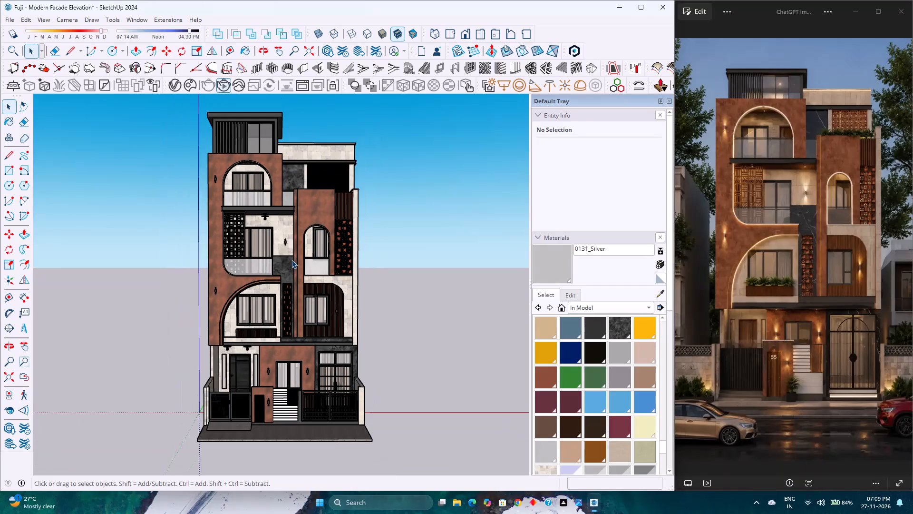
scroll(290, 256, "up", 2)
middle_click_drag(290, 255, 288, 273)
middle_click(288, 273)
scroll(288, 273, "up", 1)
scroll(290, 266, "down", 3)
scroll(290, 266, "up", 1)
scroll(290, 265, "down", 3)
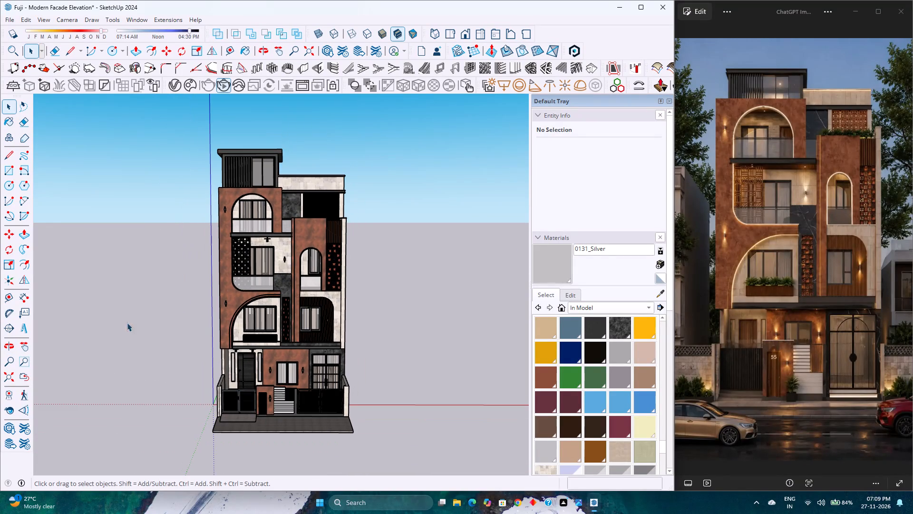
left_click(13, 376)
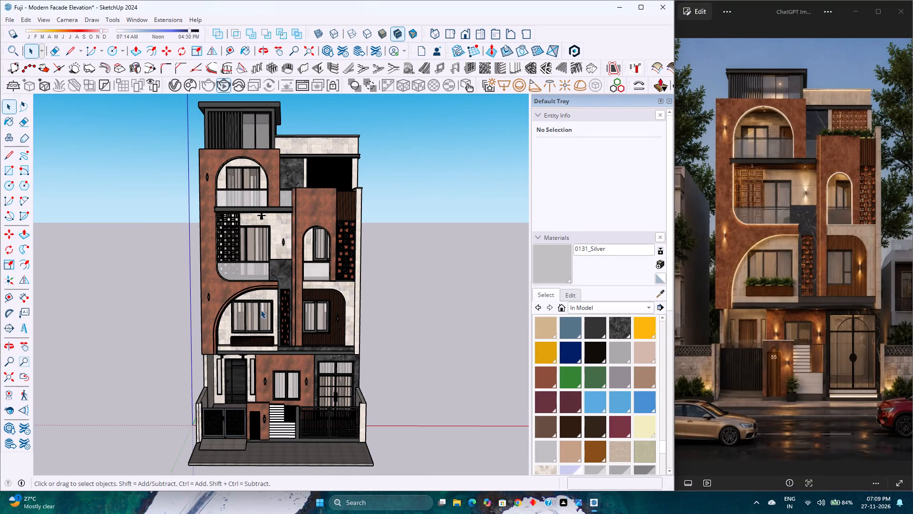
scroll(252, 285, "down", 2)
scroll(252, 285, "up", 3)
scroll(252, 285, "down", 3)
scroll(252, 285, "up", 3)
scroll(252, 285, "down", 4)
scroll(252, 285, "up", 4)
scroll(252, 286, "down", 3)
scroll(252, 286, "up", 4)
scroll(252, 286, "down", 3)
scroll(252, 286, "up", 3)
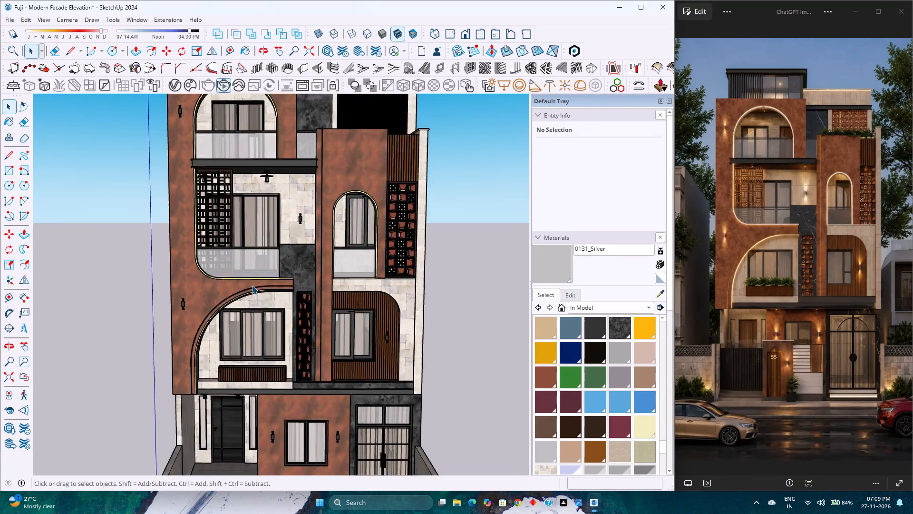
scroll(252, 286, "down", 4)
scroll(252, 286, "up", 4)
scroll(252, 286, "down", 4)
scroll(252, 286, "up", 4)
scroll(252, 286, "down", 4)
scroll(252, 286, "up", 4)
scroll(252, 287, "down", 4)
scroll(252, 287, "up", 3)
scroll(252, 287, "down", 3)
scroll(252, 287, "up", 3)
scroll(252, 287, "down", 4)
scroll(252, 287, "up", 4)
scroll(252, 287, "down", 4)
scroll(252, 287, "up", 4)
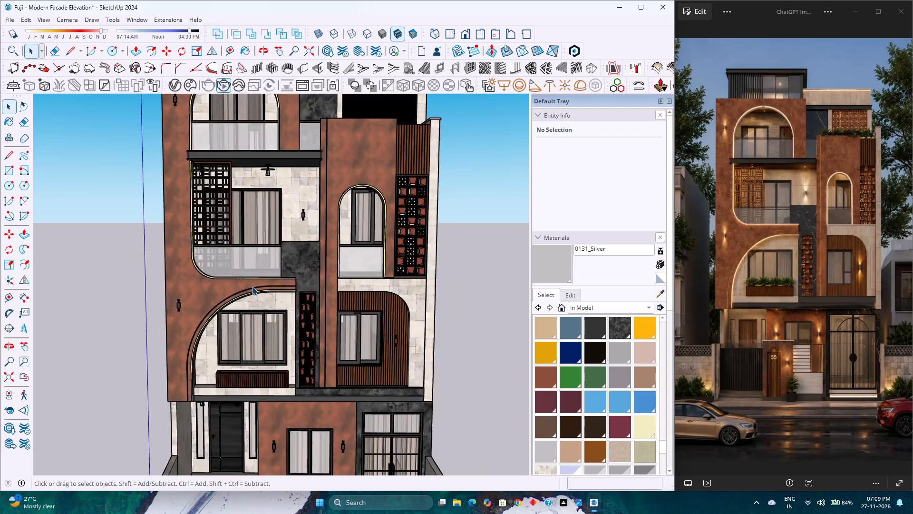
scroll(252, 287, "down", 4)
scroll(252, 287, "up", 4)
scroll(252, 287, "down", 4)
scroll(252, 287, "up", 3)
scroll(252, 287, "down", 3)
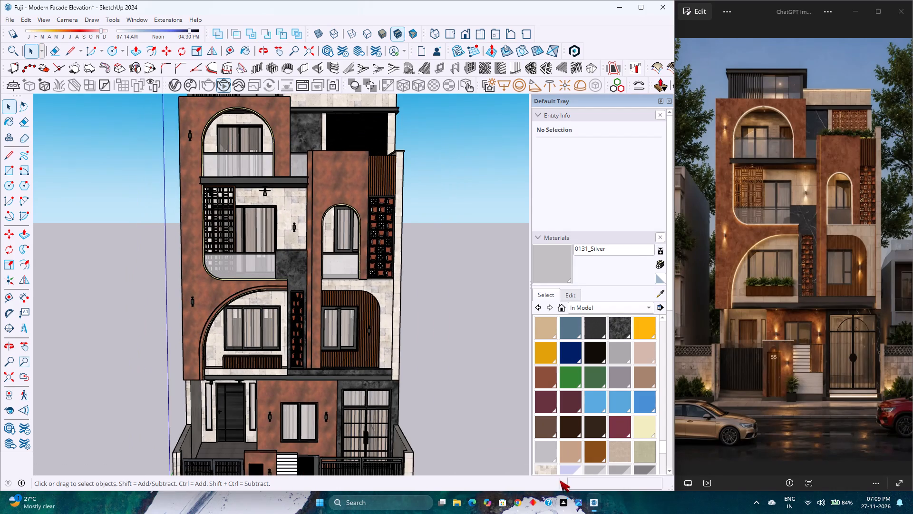
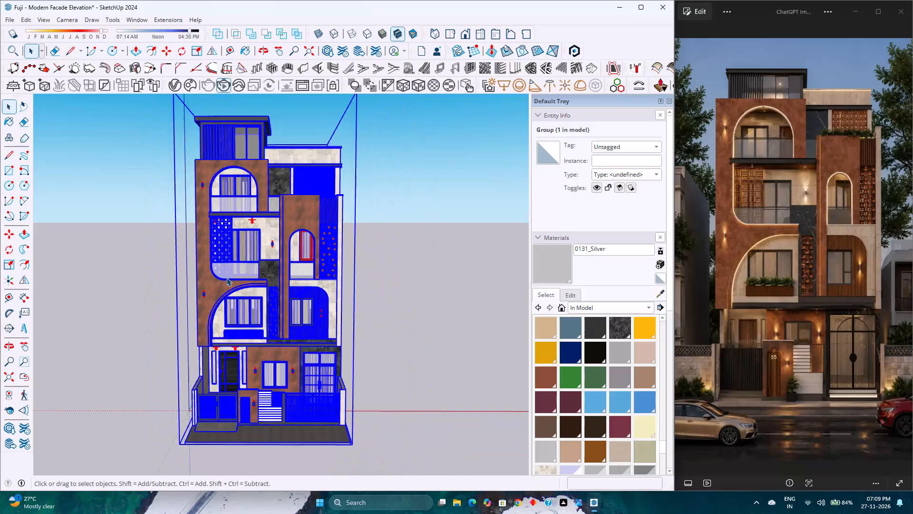
Examine the balconies, arched windows and perforated screens on the middle floors against the reference render.
scroll(226, 277, "down", 4)
scroll(226, 277, "up", 4)
scroll(226, 277, "down", 3)
scroll(226, 277, "up", 3)
scroll(226, 277, "down", 3)
scroll(226, 277, "up", 4)
scroll(226, 277, "down", 4)
scroll(226, 277, "up", 3)
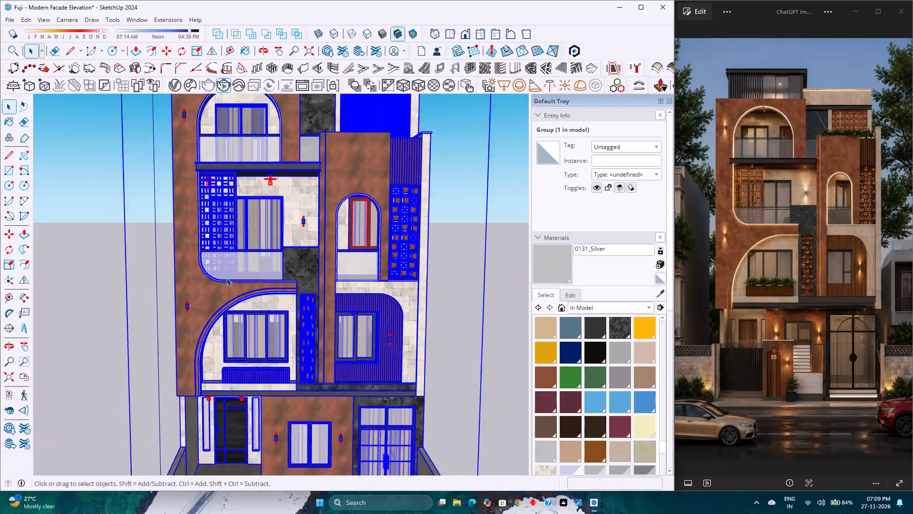
scroll(226, 277, "down", 3)
scroll(226, 277, "up", 4)
scroll(227, 278, "down", 3)
scroll(227, 281, "up", 3)
scroll(227, 281, "down", 3)
scroll(227, 281, "up", 3)
scroll(227, 282, "down", 3)
scroll(227, 282, "up", 4)
scroll(227, 285, "down", 3)
scroll(227, 285, "up", 2)
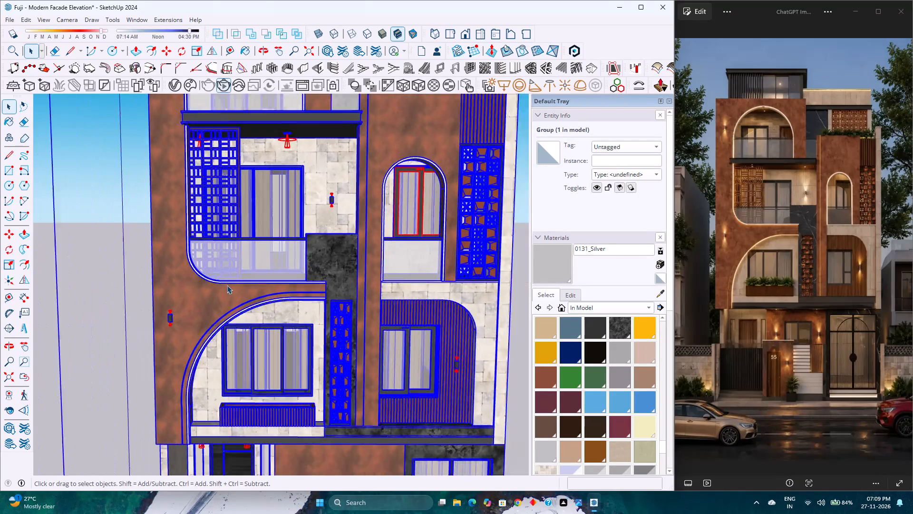
scroll(227, 285, "up", 2)
scroll(227, 285, "down", 4)
scroll(227, 286, "up", 4)
scroll(227, 286, "down", 14)
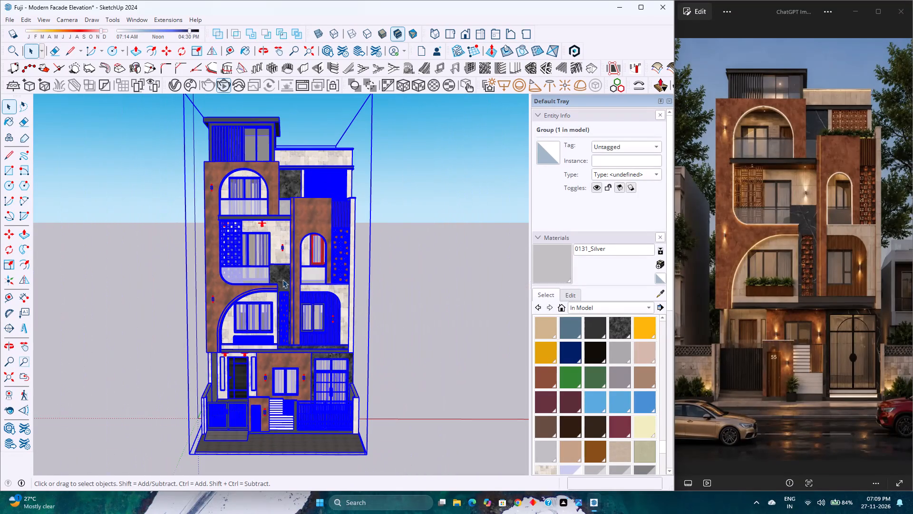
Deselect the house group and examine the whole facade without selection highlighting against the reference render.
left_click(423, 278)
scroll(256, 279, "down", 4)
scroll(256, 279, "up", 5)
scroll(256, 279, "down", 4)
scroll(256, 279, "up", 2)
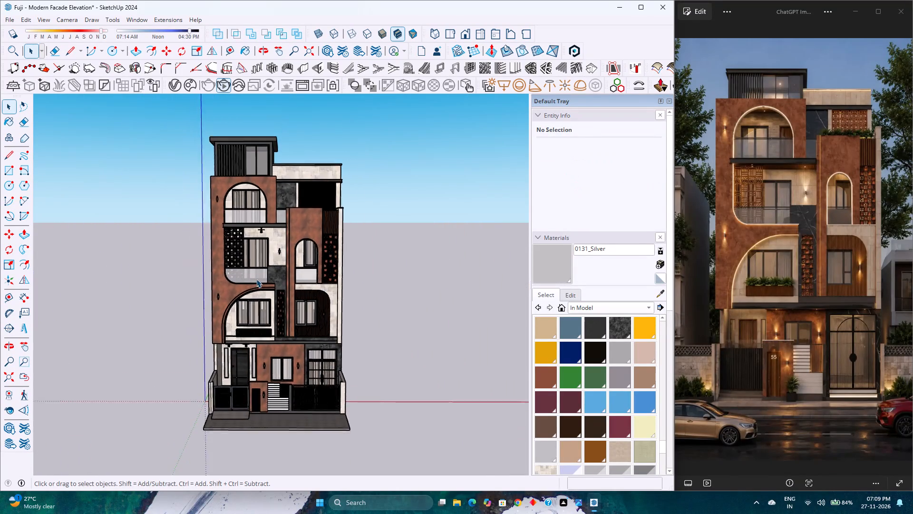
scroll(256, 279, "up", 1)
scroll(256, 279, "down", 4)
scroll(256, 279, "up", 4)
scroll(256, 279, "down", 3)
scroll(256, 279, "up", 3)
scroll(256, 279, "down", 4)
scroll(256, 279, "up", 4)
scroll(256, 279, "down", 4)
scroll(256, 279, "up", 3)
scroll(256, 279, "down", 3)
scroll(256, 279, "up", 3)
scroll(256, 279, "down", 2)
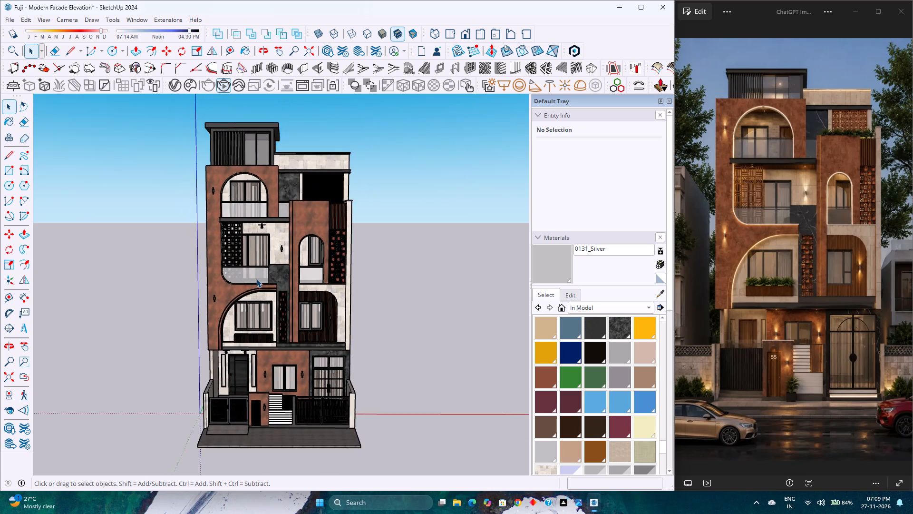
scroll(256, 279, "up", 3)
scroll(256, 279, "down", 4)
scroll(256, 279, "up", 4)
scroll(256, 279, "down", 4)
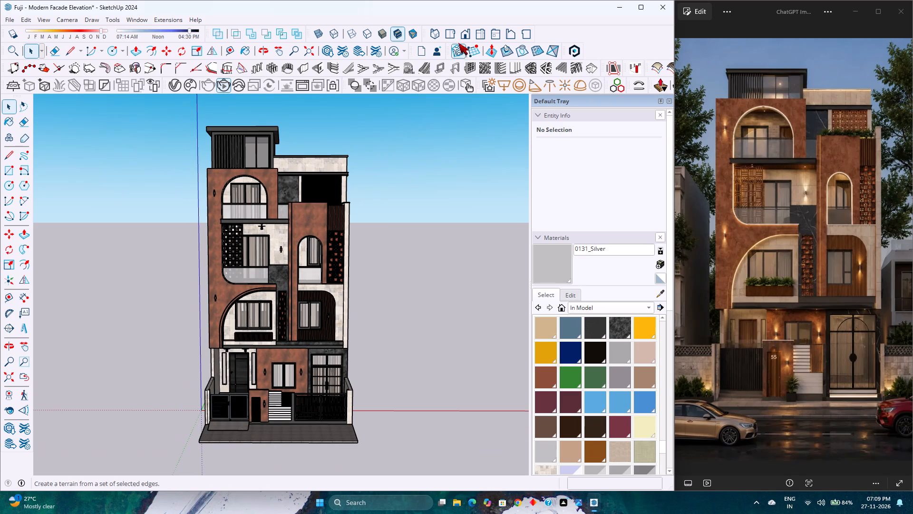
Switch to the standard front view, fit the entire house and compare the facade's proportions with the reference render.
left_click(461, 38)
left_click(11, 381)
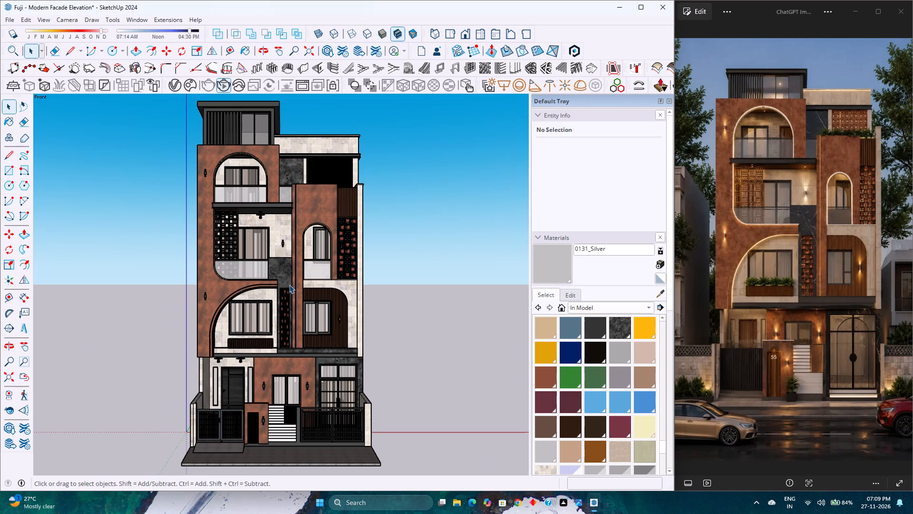
scroll(282, 276, "down", 1)
scroll(282, 276, "up", 1)
scroll(282, 276, "down", 1)
scroll(282, 276, "up", 1)
scroll(282, 276, "down", 2)
scroll(282, 276, "up", 1)
scroll(282, 277, "down", 1)
scroll(282, 277, "up", 1)
scroll(282, 277, "down", 1)
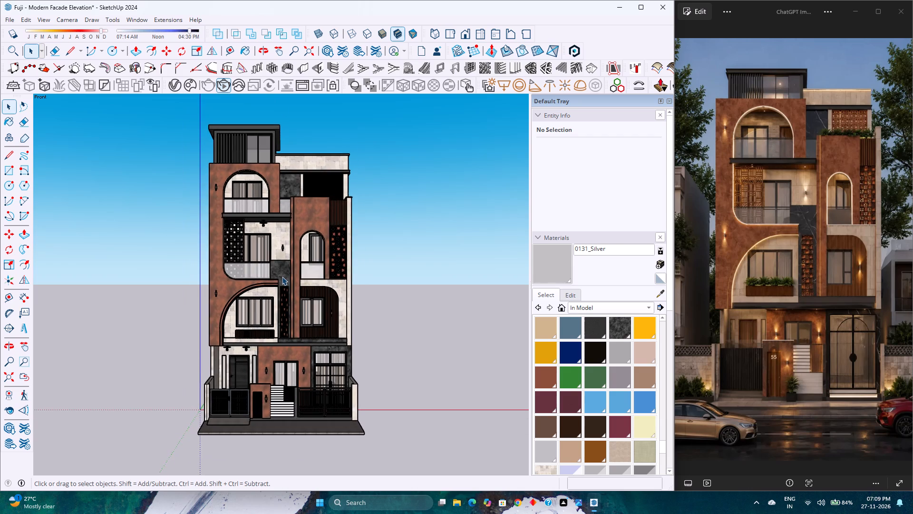
scroll(282, 277, "down", 1)
scroll(282, 277, "up", 1)
scroll(282, 277, "down", 1)
scroll(282, 277, "up", 3)
scroll(282, 277, "down", 1)
scroll(282, 277, "up", 1)
scroll(282, 277, "down", 1)
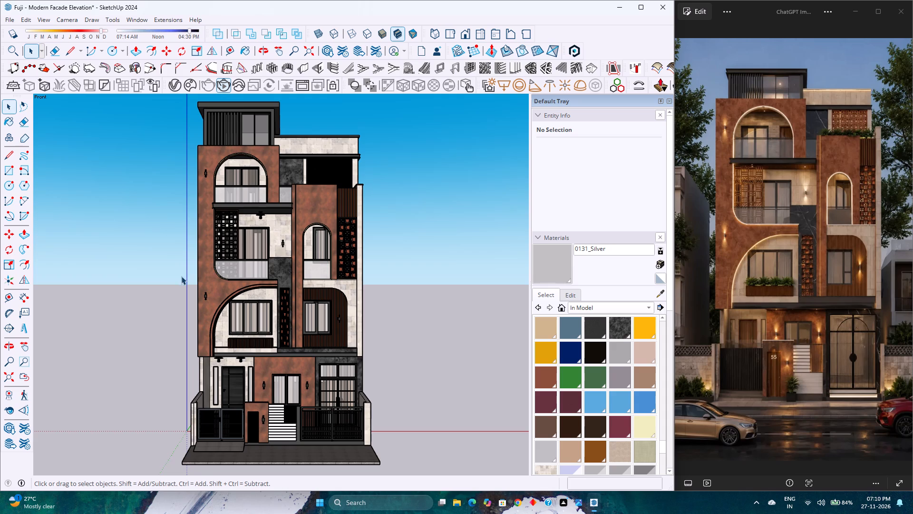
scroll(180, 278, "down", 2)
scroll(190, 268, "up", 1)
scroll(190, 268, "down", 1)
scroll(190, 268, "up", 1)
scroll(190, 268, "down", 1)
scroll(190, 268, "up", 2)
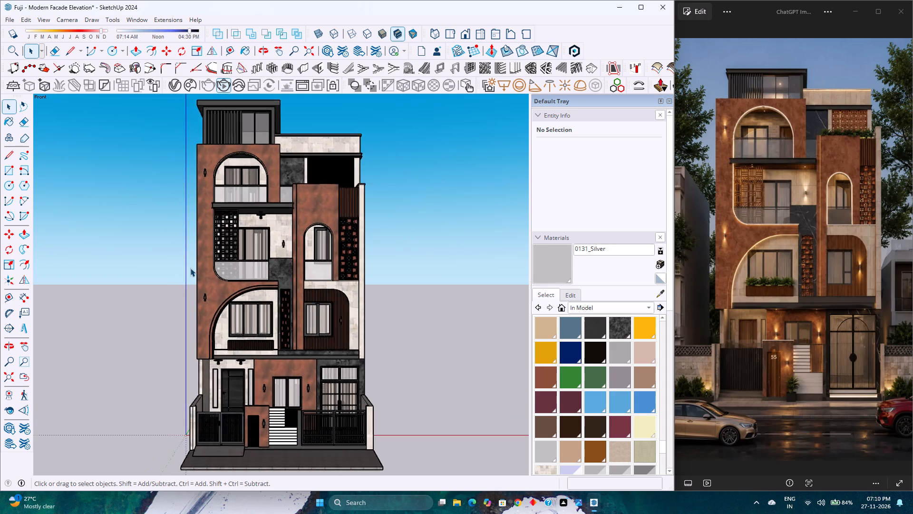
scroll(190, 268, "down", 2)
scroll(190, 268, "up", 2)
scroll(190, 268, "down", 2)
scroll(190, 268, "up", 2)
scroll(190, 268, "down", 3)
scroll(190, 268, "up", 3)
scroll(190, 268, "down", 3)
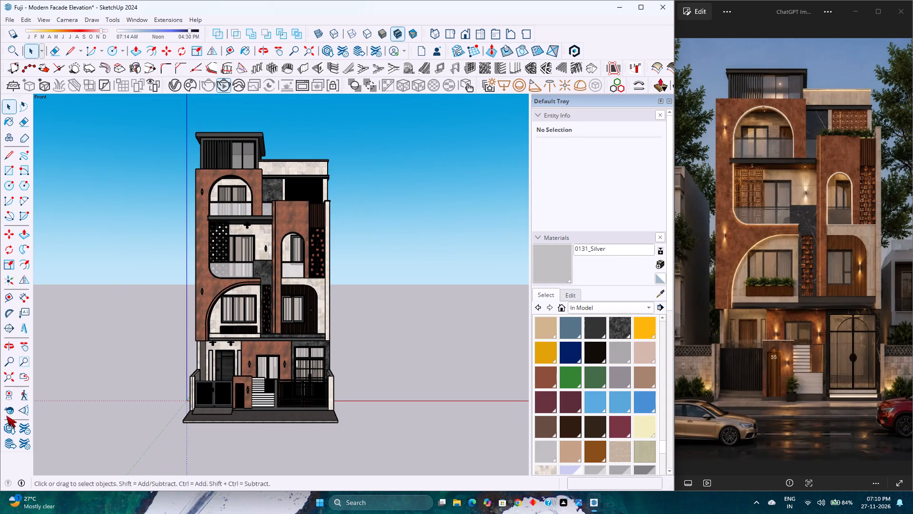
Fit the entire house in view again and examine its front elevation, both overall and closer up.
left_click(10, 382)
scroll(291, 295, "down", 1)
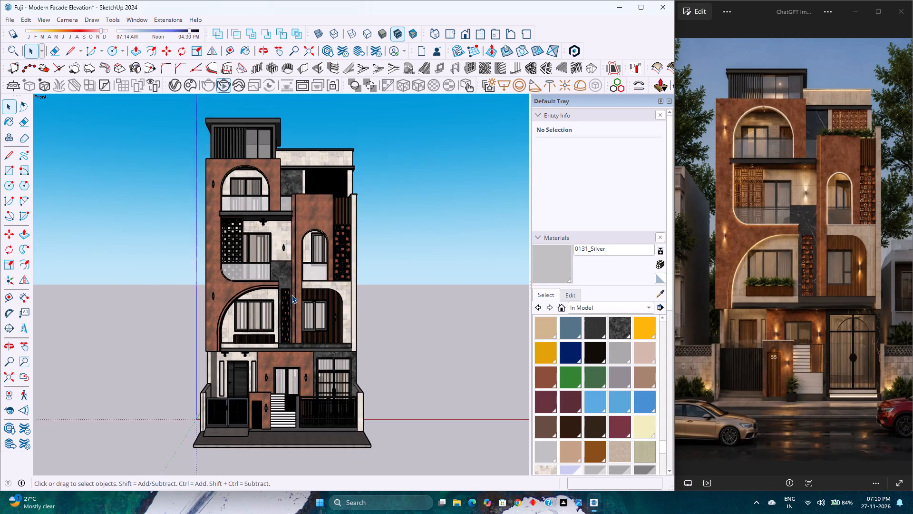
scroll(291, 295, "down", 1)
scroll(291, 295, "up", 2)
scroll(291, 295, "down", 3)
scroll(291, 295, "up", 3)
scroll(291, 295, "down", 3)
scroll(291, 295, "up", 3)
scroll(291, 295, "down", 4)
scroll(291, 295, "up", 4)
scroll(291, 295, "down", 3)
scroll(291, 295, "up", 3)
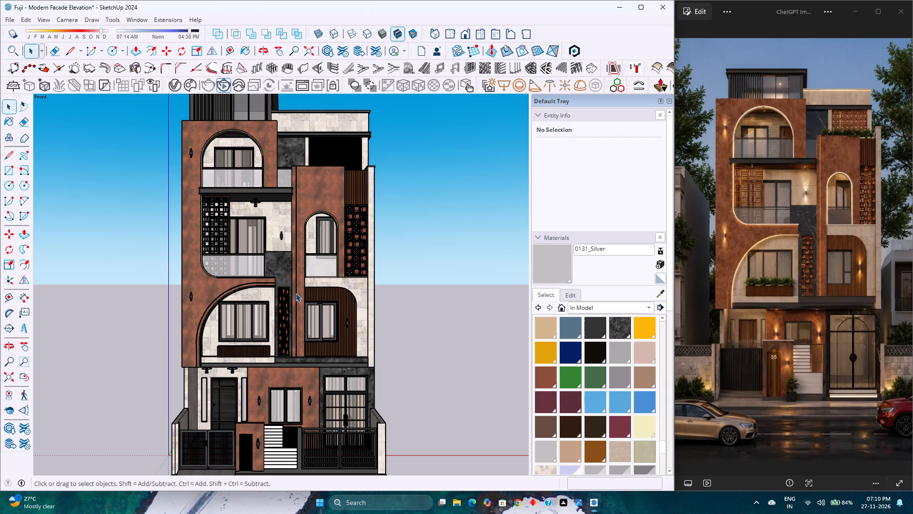
scroll(296, 293, "down", 3)
scroll(296, 293, "up", 2)
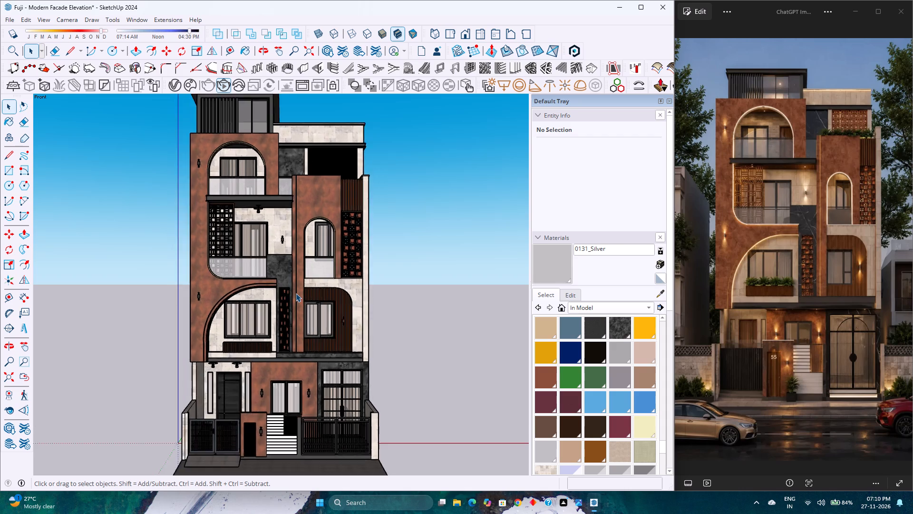
scroll(296, 293, "down", 2)
scroll(296, 294, "up", 1)
scroll(296, 294, "down", 2)
scroll(296, 294, "up", 2)
scroll(296, 294, "down", 2)
scroll(296, 294, "up", 2)
scroll(296, 294, "down", 2)
scroll(296, 294, "up", 2)
scroll(296, 294, "down", 3)
scroll(296, 294, "up", 3)
scroll(296, 294, "down", 3)
scroll(296, 294, "up", 1)
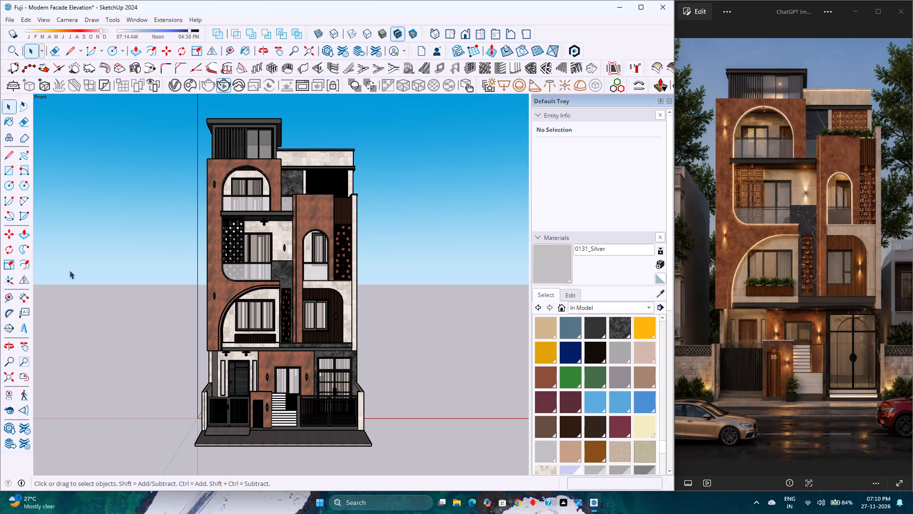
scroll(72, 275, "up", 1)
scroll(72, 274, "down", 3)
scroll(72, 275, "up", 1)
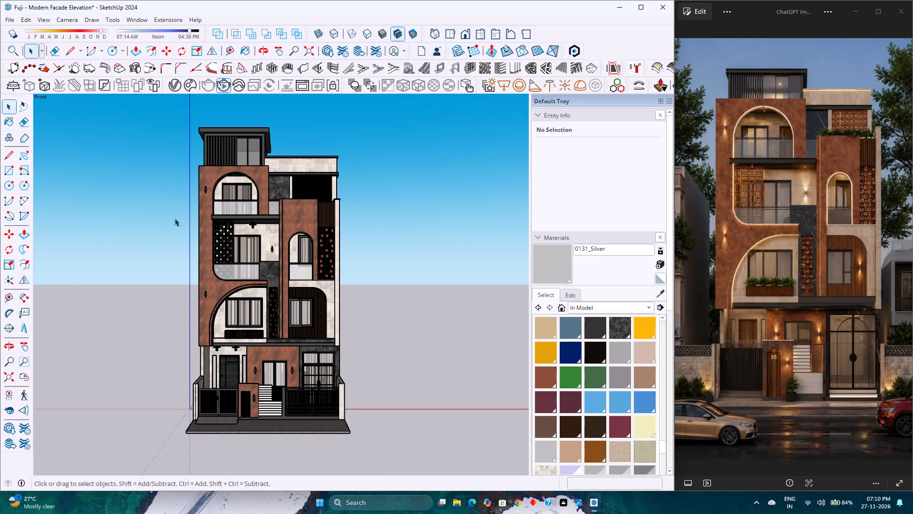
Reset to the standard front view, fit the entire house and check the facade's floors and openings against the reference render.
left_click(469, 38)
left_click(10, 382)
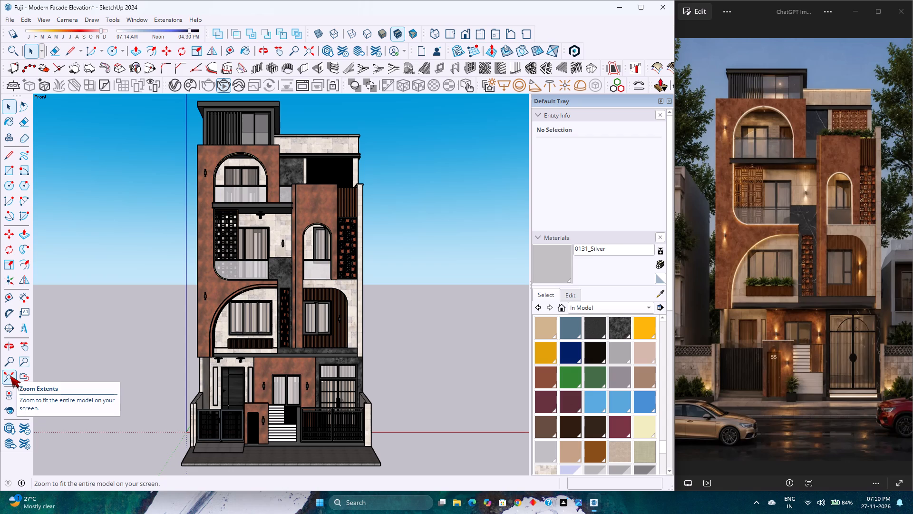
scroll(268, 272, "down", 3)
scroll(268, 272, "up", 2)
scroll(268, 272, "down", 3)
scroll(268, 272, "up", 3)
scroll(268, 272, "down", 4)
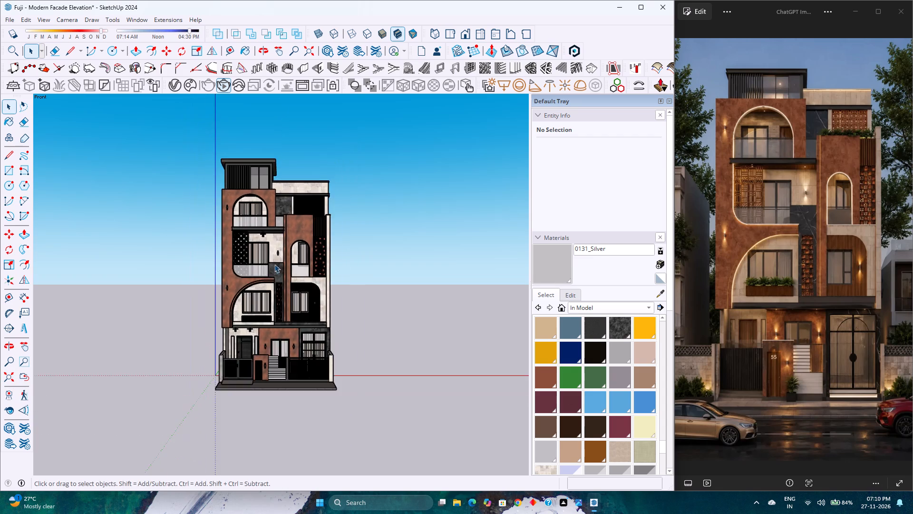
scroll(276, 263, "up", 3)
scroll(277, 261, "down", 3)
scroll(277, 261, "up", 3)
scroll(277, 261, "down", 3)
scroll(277, 261, "up", 4)
scroll(277, 261, "down", 2)
scroll(277, 261, "up", 2)
scroll(277, 261, "down", 2)
scroll(277, 261, "up", 2)
scroll(277, 261, "down", 2)
scroll(277, 261, "up", 2)
scroll(277, 261, "down", 3)
scroll(277, 261, "up", 2)
scroll(277, 261, "down", 2)
scroll(277, 261, "up", 3)
scroll(277, 261, "down", 2)
scroll(277, 261, "up", 2)
scroll(277, 261, "down", 3)
scroll(277, 261, "up", 3)
scroll(277, 261, "down", 3)
scroll(277, 261, "up", 3)
scroll(277, 261, "down", 3)
scroll(277, 261, "up", 3)
scroll(277, 261, "down", 2)
scroll(277, 261, "up", 2)
scroll(277, 261, "down", 5)
scroll(278, 260, "up", 2)
scroll(278, 260, "down", 3)
scroll(278, 260, "up", 2)
scroll(278, 260, "down", 2)
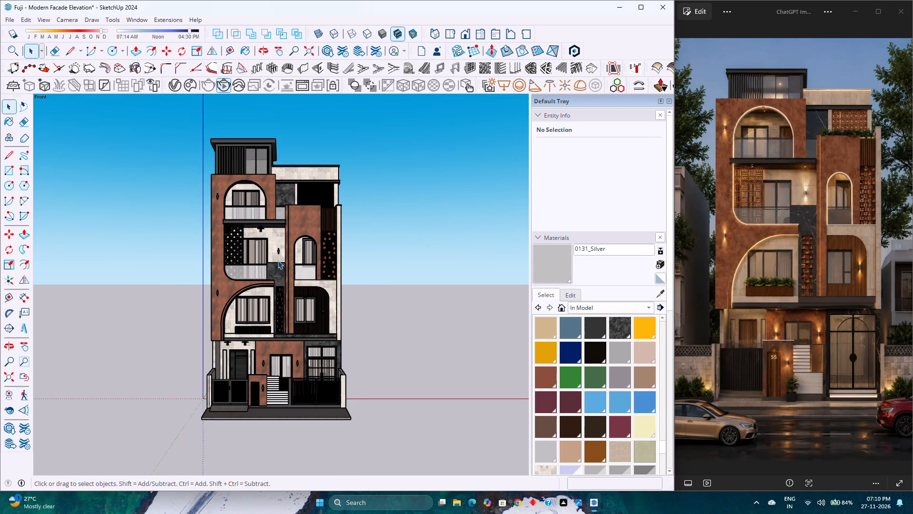
scroll(278, 260, "up", 4)
scroll(273, 286, "down", 3)
scroll(273, 286, "up", 4)
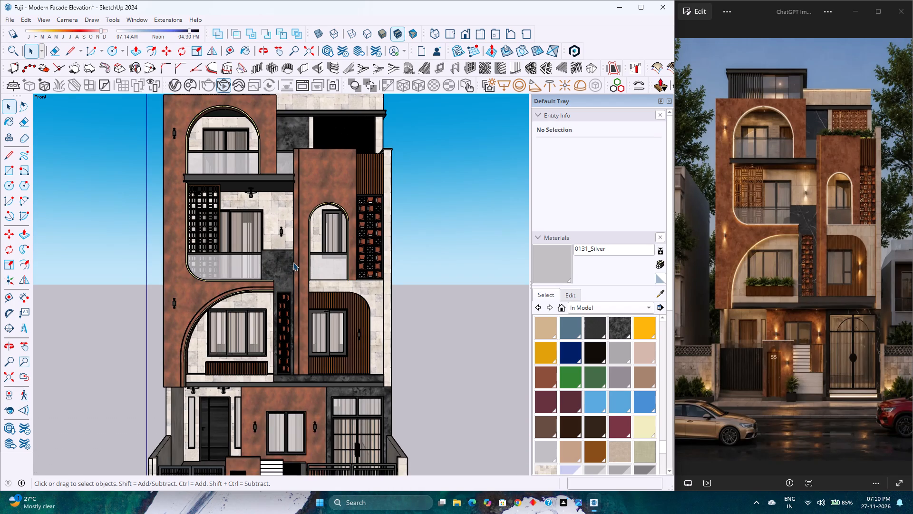
scroll(293, 262, "down", 3)
scroll(291, 258, "up", 1)
scroll(289, 256, "down", 1)
scroll(288, 257, "up", 3)
scroll(288, 257, "down", 2)
scroll(288, 257, "up", 2)
scroll(288, 257, "down", 2)
scroll(288, 257, "up", 3)
scroll(288, 257, "down", 3)
scroll(287, 257, "up", 2)
scroll(287, 257, "down", 4)
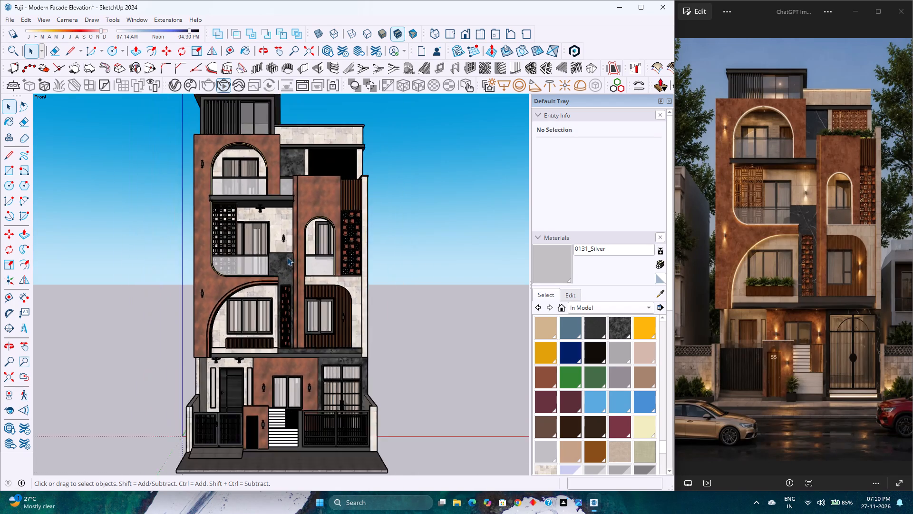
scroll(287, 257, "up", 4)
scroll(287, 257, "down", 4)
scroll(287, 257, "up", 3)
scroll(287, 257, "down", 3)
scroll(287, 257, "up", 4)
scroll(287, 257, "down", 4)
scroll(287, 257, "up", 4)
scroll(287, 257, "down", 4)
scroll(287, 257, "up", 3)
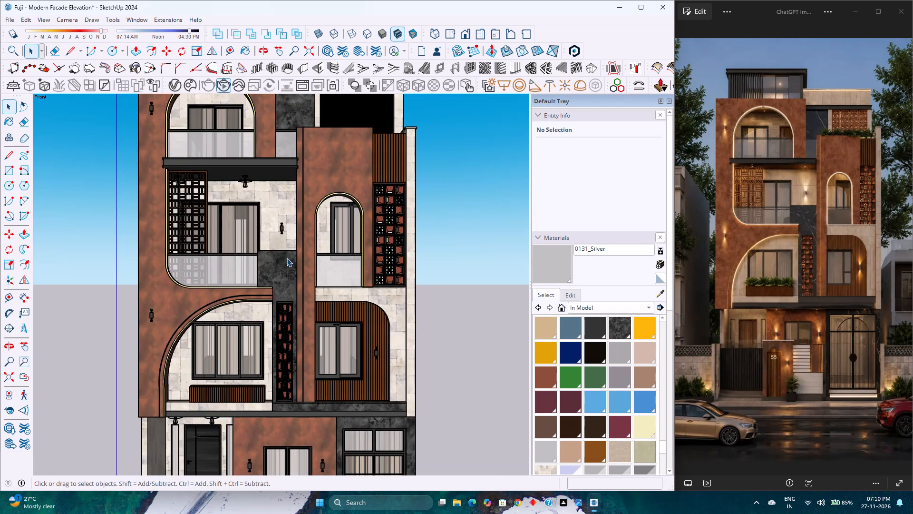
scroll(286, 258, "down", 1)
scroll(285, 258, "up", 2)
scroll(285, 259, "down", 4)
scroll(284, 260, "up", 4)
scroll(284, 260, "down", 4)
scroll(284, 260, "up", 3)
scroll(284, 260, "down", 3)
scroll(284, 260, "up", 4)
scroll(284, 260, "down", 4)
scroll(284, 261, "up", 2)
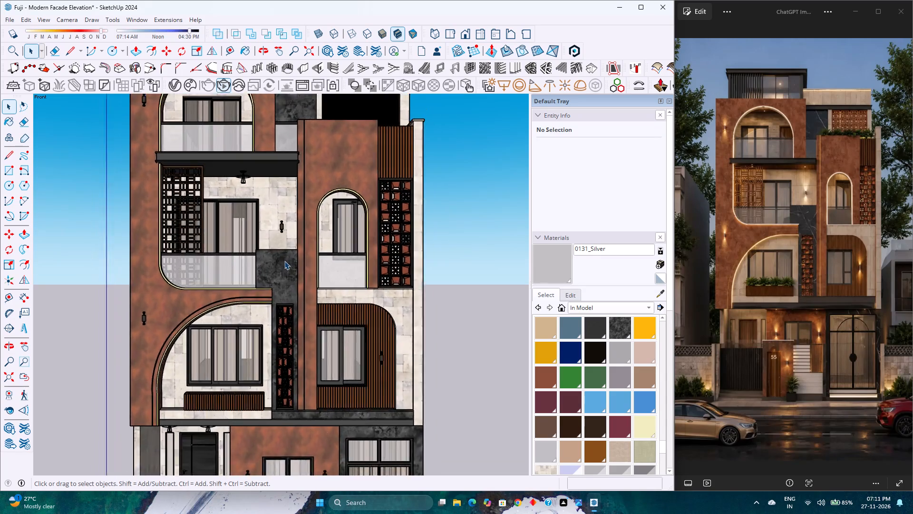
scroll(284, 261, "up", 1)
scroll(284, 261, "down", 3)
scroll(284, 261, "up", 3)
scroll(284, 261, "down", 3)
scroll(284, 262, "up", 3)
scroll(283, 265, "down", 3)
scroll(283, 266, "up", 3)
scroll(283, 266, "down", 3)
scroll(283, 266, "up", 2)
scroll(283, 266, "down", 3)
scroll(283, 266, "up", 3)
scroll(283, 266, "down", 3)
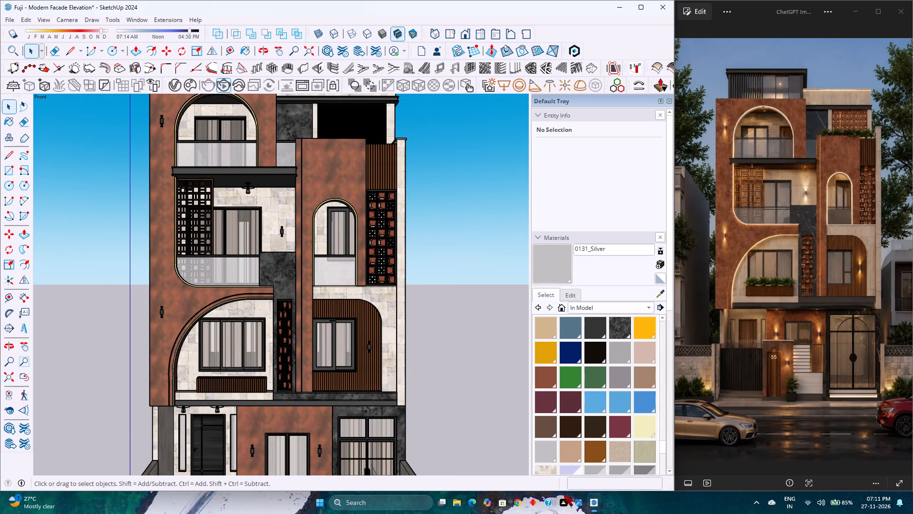
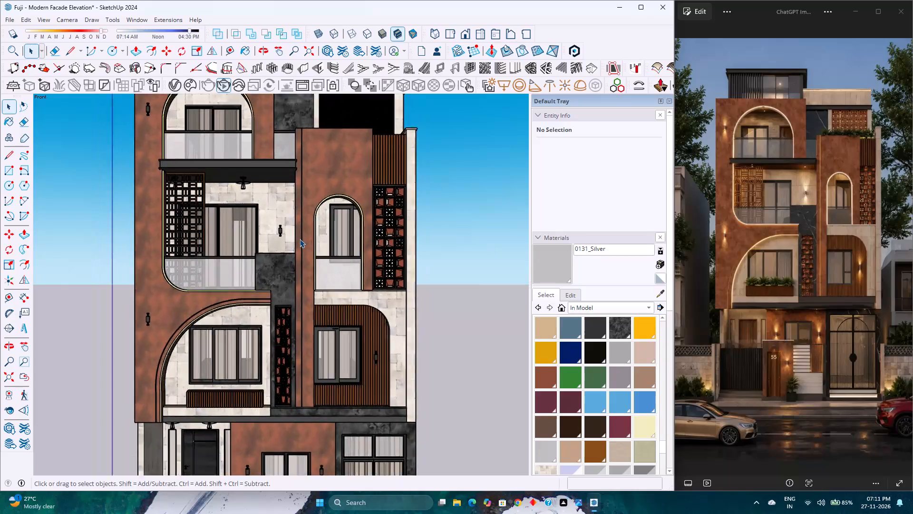
Examine the middle floors' lattice screen, arched window, perforated brick panel and dark stone cladding up close against the reference render.
scroll(300, 239, "up", 4)
scroll(300, 239, "down", 4)
scroll(300, 239, "up", 3)
scroll(300, 239, "down", 3)
scroll(300, 239, "up", 3)
scroll(300, 239, "down", 3)
scroll(300, 239, "up", 3)
scroll(300, 239, "down", 1)
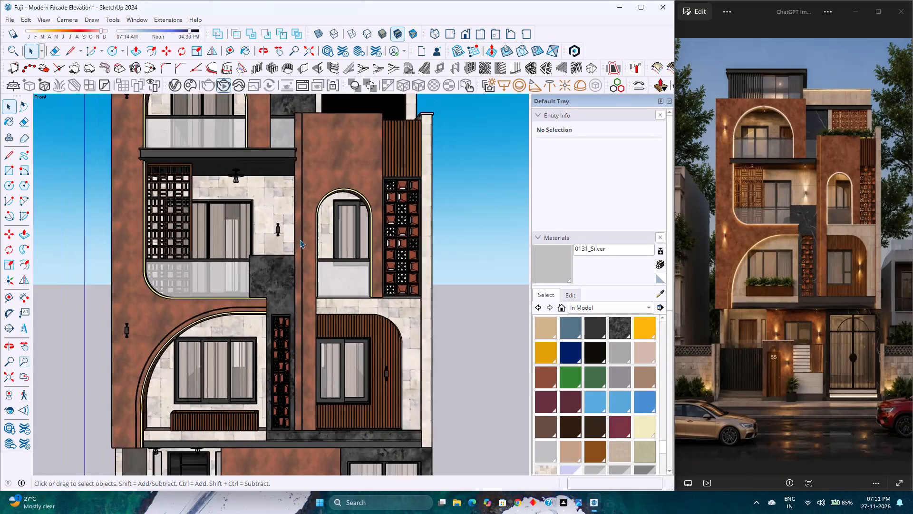
scroll(300, 239, "down", 2)
scroll(300, 239, "up", 3)
scroll(300, 240, "down", 2)
scroll(300, 240, "up", 3)
scroll(300, 240, "down", 3)
scroll(300, 240, "up", 3)
scroll(300, 240, "down", 3)
scroll(300, 240, "up", 3)
scroll(300, 240, "down", 2)
scroll(300, 240, "up", 3)
scroll(300, 240, "down", 3)
scroll(300, 240, "up", 2)
scroll(300, 240, "down", 2)
scroll(300, 240, "up", 3)
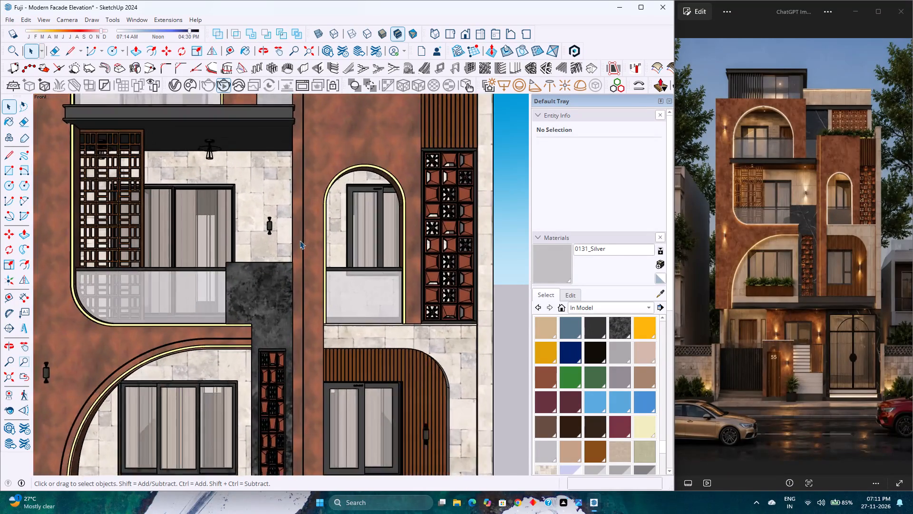
scroll(300, 240, "down", 1)
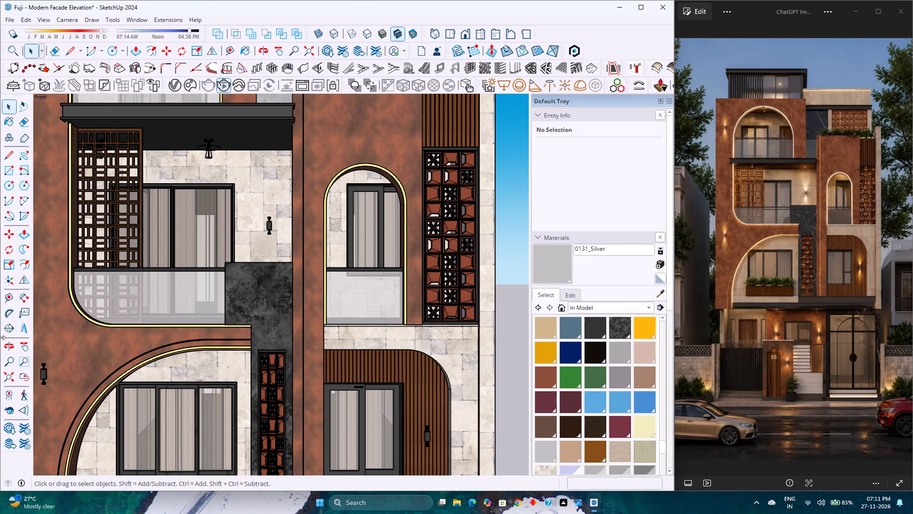
Examine the upper facade from the roof structure down to the large curved window opening, comparing it with the reference render.
scroll(273, 363, "down", 4)
scroll(273, 362, "up", 3)
scroll(273, 362, "down", 3)
scroll(273, 362, "up", 3)
scroll(273, 362, "down", 10)
scroll(273, 362, "up", 4)
scroll(273, 362, "down", 4)
scroll(273, 362, "up", 3)
scroll(273, 362, "down", 3)
scroll(273, 362, "up", 4)
scroll(273, 362, "down", 4)
scroll(273, 362, "up", 4)
scroll(273, 362, "down", 4)
scroll(262, 394, "up", 2)
scroll(262, 394, "down", 4)
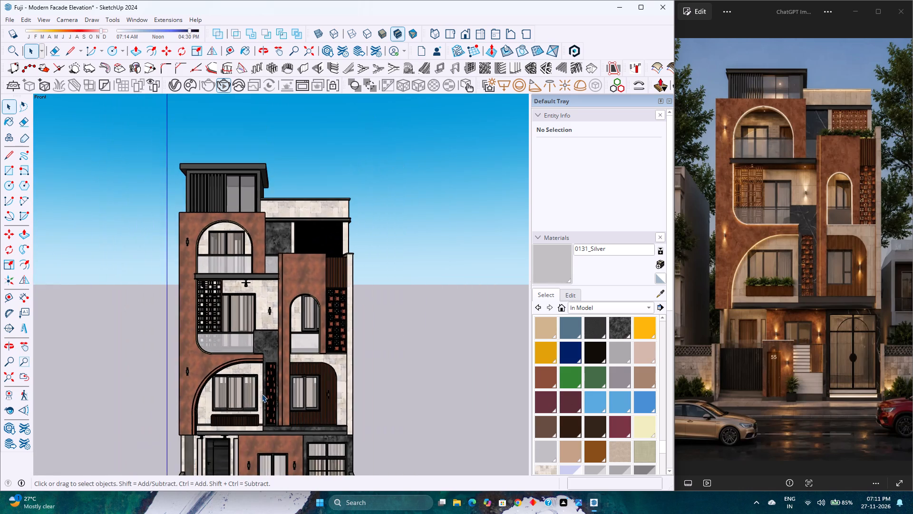
scroll(252, 422, "up", 3)
scroll(252, 422, "down", 5)
scroll(252, 422, "up", 4)
scroll(252, 422, "down", 4)
scroll(252, 422, "up", 4)
scroll(252, 422, "down", 4)
scroll(252, 422, "up", 4)
scroll(252, 422, "down", 3)
scroll(252, 422, "up", 4)
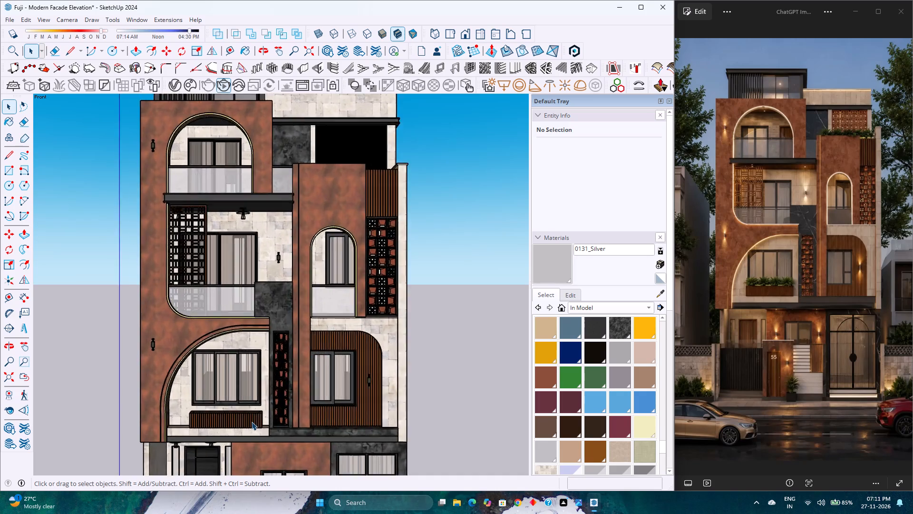
scroll(252, 422, "down", 4)
scroll(252, 422, "up", 1)
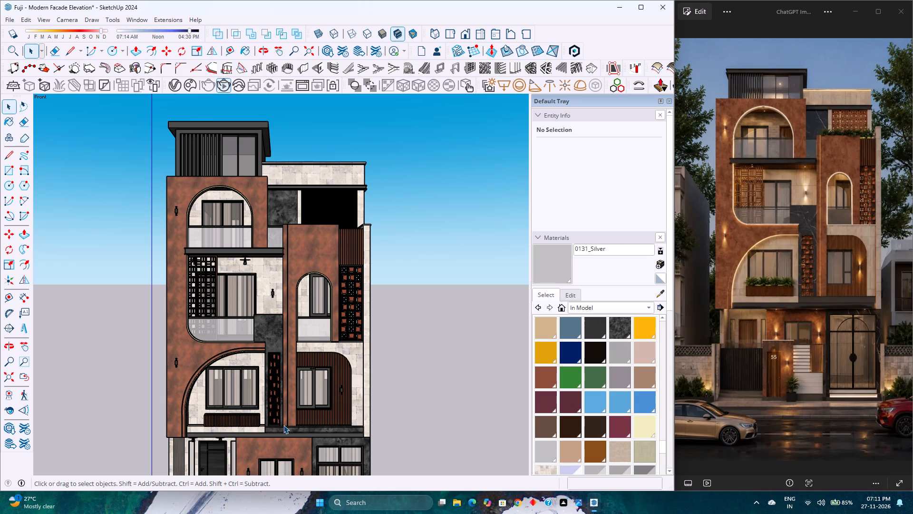
Examine the whole front elevation from the roof structure to the ground-floor entrance against the reference render.
scroll(275, 362, "down", 4)
scroll(275, 361, "up", 2)
scroll(275, 361, "down", 3)
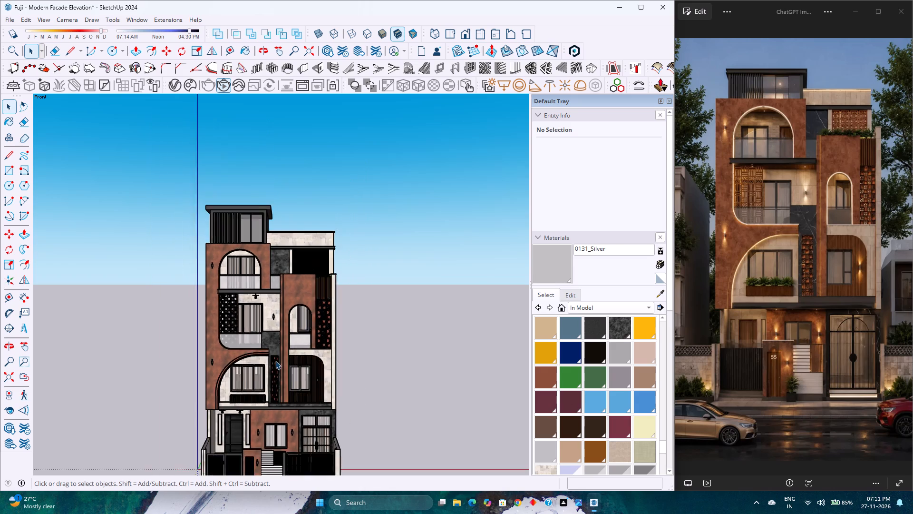
scroll(275, 361, "up", 3)
scroll(275, 361, "down", 3)
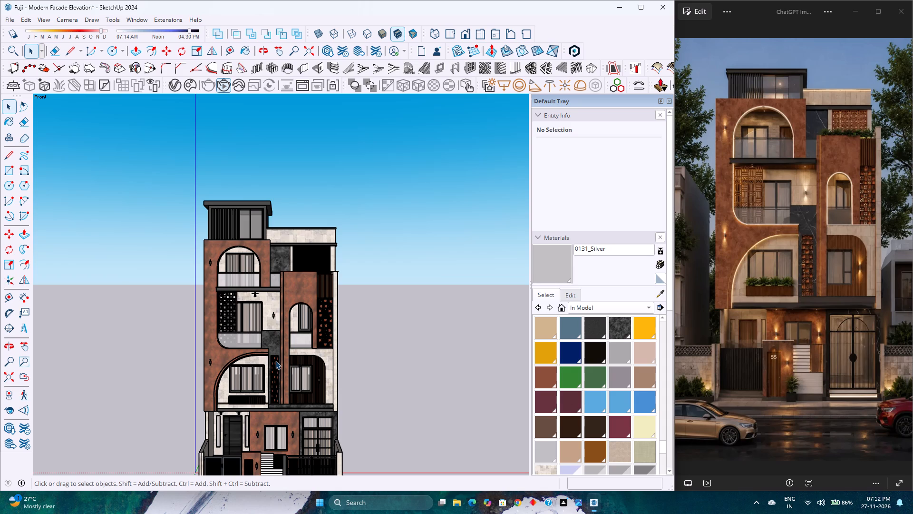
scroll(289, 363, "down", 4)
scroll(289, 363, "up", 3)
scroll(289, 363, "down", 3)
scroll(289, 363, "up", 4)
scroll(289, 363, "down", 4)
scroll(289, 363, "up", 4)
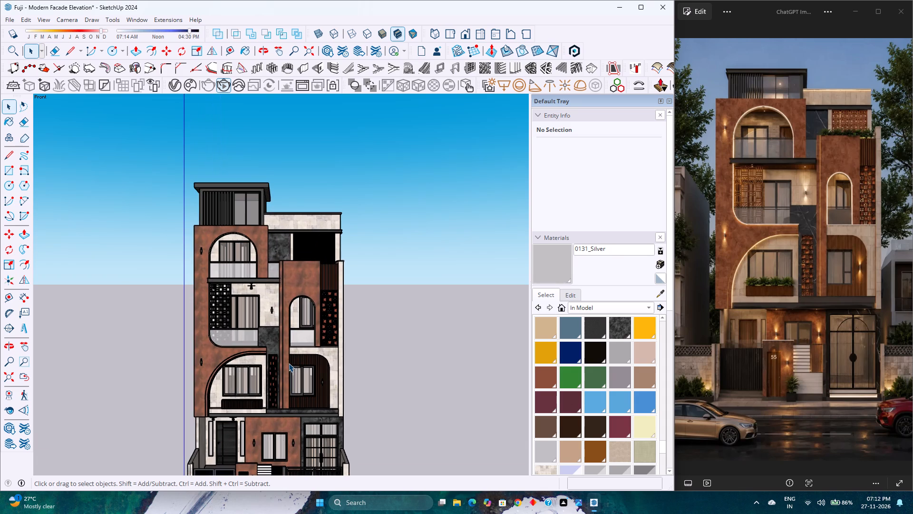
scroll(289, 363, "down", 4)
scroll(289, 363, "up", 5)
scroll(289, 363, "down", 6)
scroll(289, 363, "up", 5)
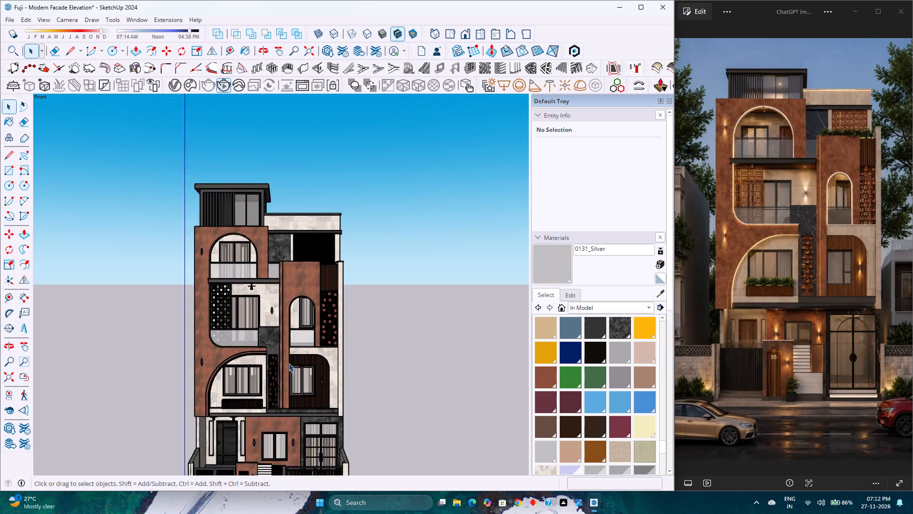
Examine the arched openings, balconies and slatted wood panels of the upper floors more closely against the reference render.
scroll(289, 364, "down", 5)
scroll(289, 364, "up", 5)
scroll(289, 364, "down", 5)
scroll(289, 364, "up", 5)
scroll(289, 364, "down", 4)
scroll(289, 364, "up", 4)
scroll(289, 364, "down", 5)
scroll(290, 364, "up", 5)
scroll(290, 364, "down", 5)
scroll(290, 364, "up", 3)
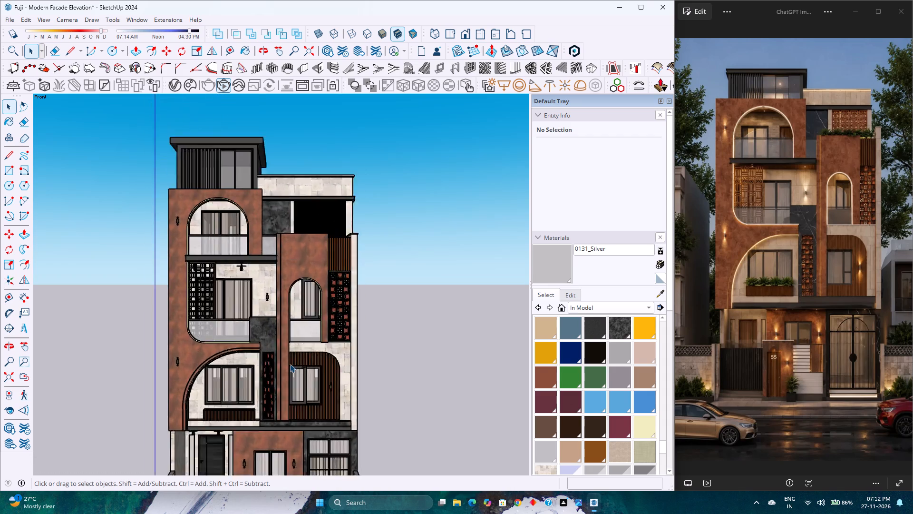
scroll(290, 364, "up", 2)
scroll(290, 364, "down", 5)
scroll(290, 364, "up", 4)
scroll(290, 364, "down", 3)
scroll(290, 364, "up", 3)
scroll(290, 364, "down", 3)
scroll(290, 364, "up", 3)
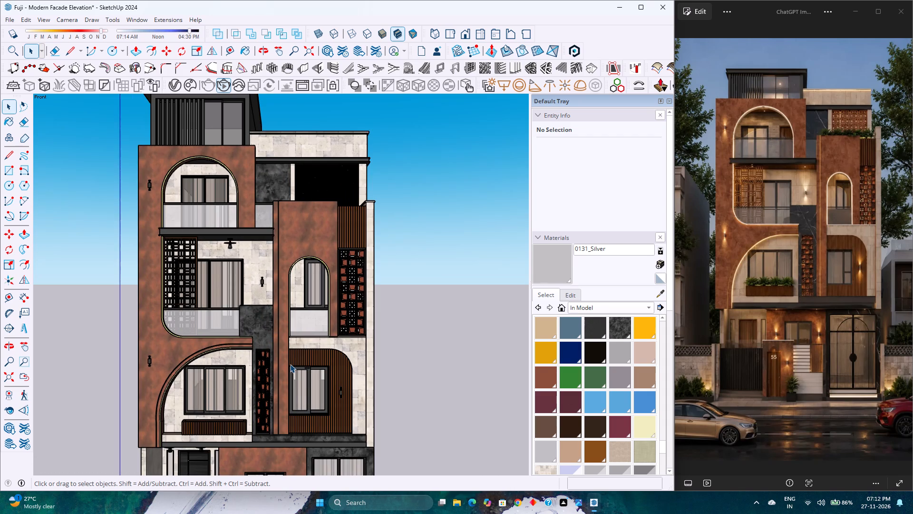
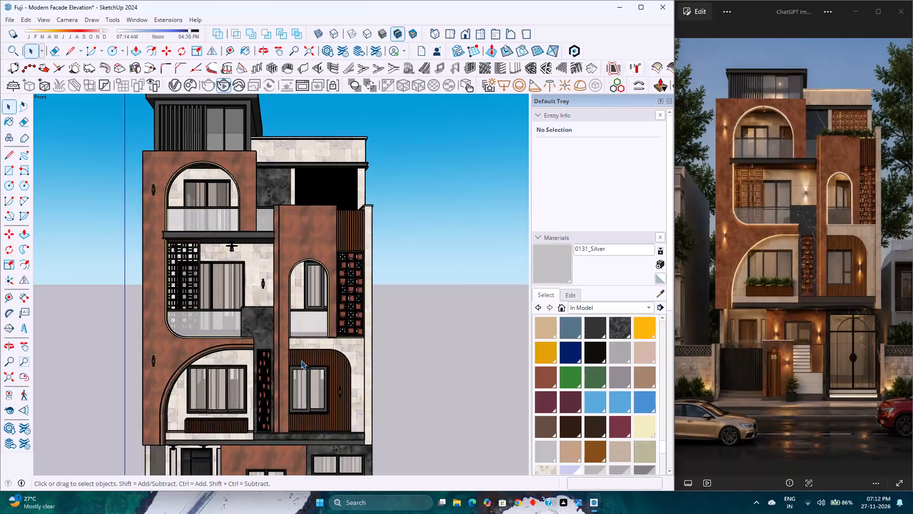
Examine the front elevation's upper floors, from the roof structure to the slatted wood window bay, against the reference render.
scroll(301, 360, "down", 4)
scroll(301, 360, "up", 4)
scroll(301, 360, "down", 3)
scroll(301, 360, "up", 3)
scroll(301, 360, "down", 4)
scroll(301, 360, "up", 3)
scroll(301, 362, "down", 3)
scroll(301, 362, "up", 1)
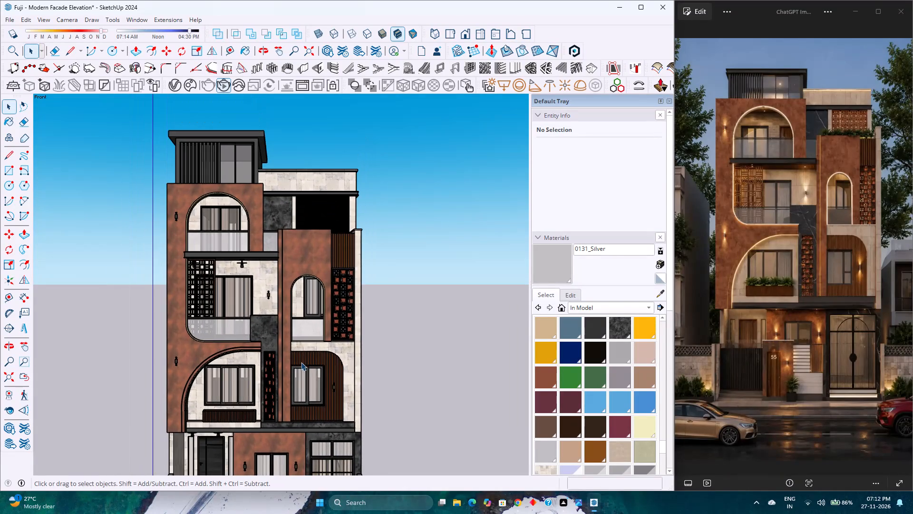
scroll(301, 362, "up", 4)
scroll(301, 362, "down", 3)
scroll(301, 362, "up", 2)
scroll(301, 362, "down", 3)
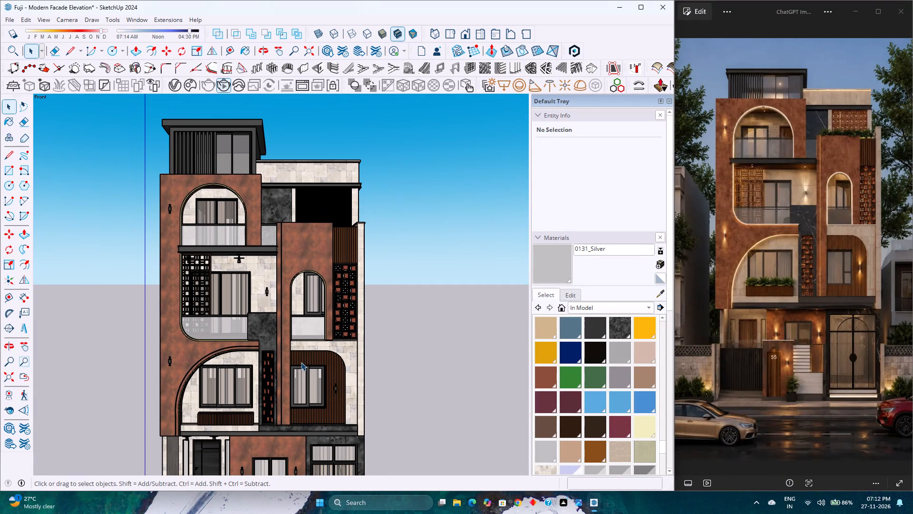
scroll(301, 362, "up", 3)
scroll(301, 363, "down", 3)
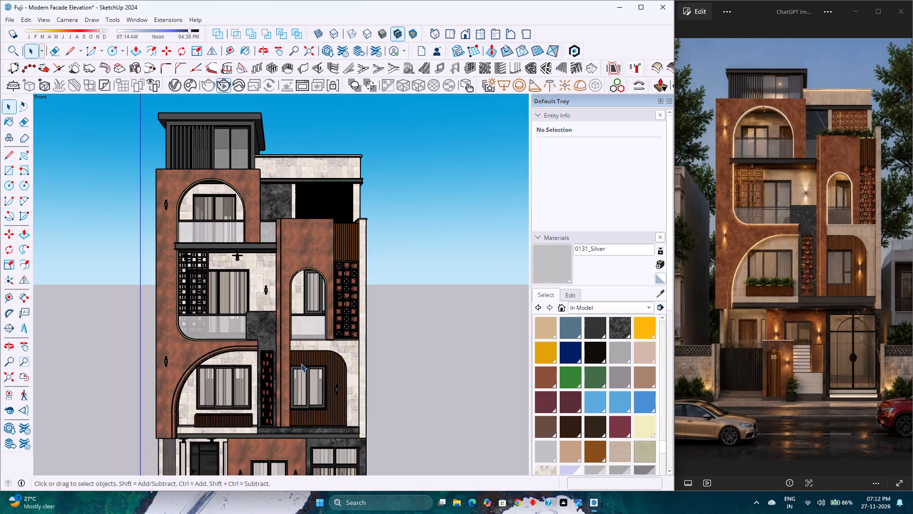
scroll(301, 364, "up", 2)
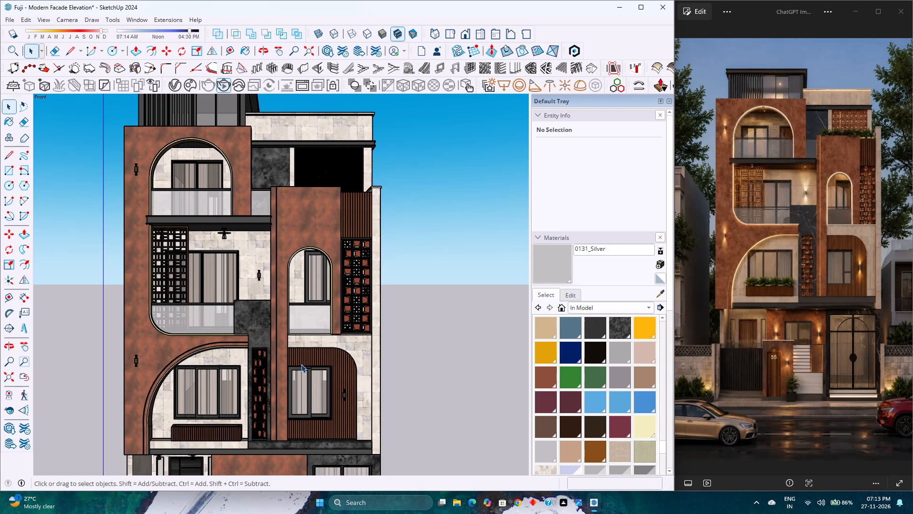
scroll(302, 366, "down", 3)
scroll(303, 366, "up", 2)
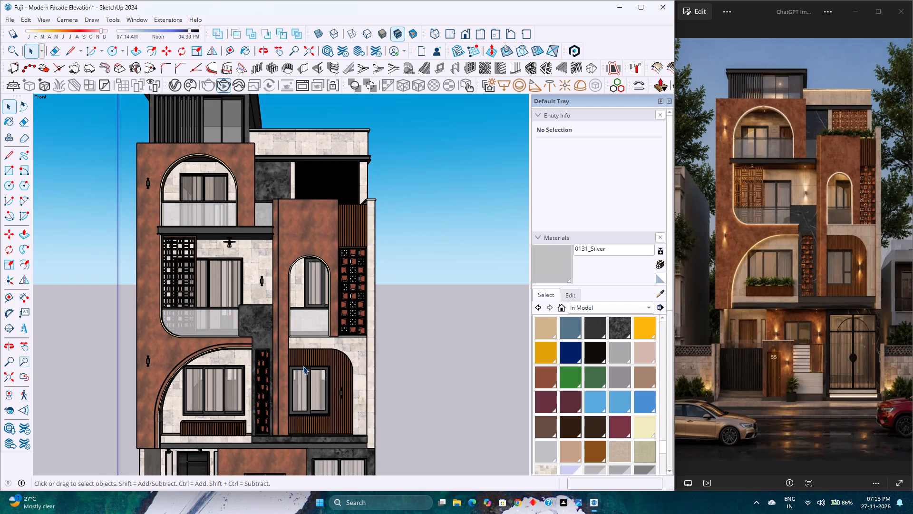
scroll(303, 366, "down", 1)
scroll(303, 366, "up", 2)
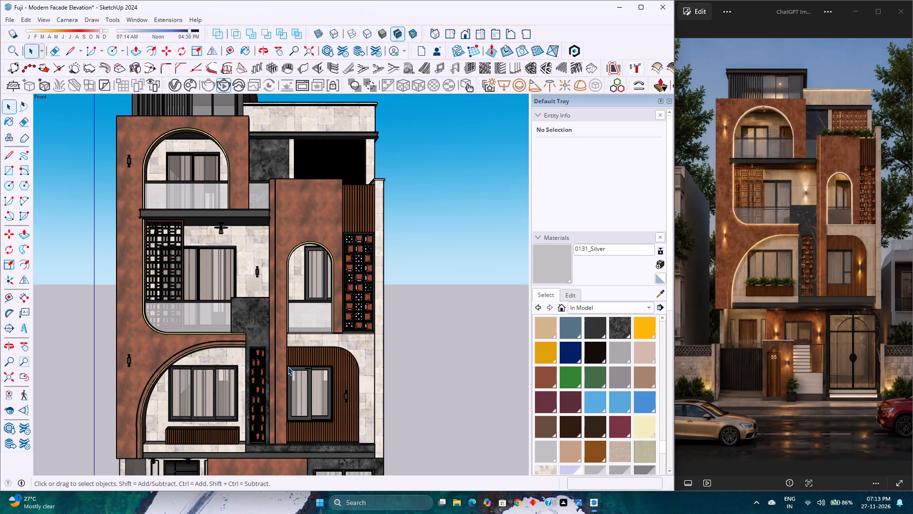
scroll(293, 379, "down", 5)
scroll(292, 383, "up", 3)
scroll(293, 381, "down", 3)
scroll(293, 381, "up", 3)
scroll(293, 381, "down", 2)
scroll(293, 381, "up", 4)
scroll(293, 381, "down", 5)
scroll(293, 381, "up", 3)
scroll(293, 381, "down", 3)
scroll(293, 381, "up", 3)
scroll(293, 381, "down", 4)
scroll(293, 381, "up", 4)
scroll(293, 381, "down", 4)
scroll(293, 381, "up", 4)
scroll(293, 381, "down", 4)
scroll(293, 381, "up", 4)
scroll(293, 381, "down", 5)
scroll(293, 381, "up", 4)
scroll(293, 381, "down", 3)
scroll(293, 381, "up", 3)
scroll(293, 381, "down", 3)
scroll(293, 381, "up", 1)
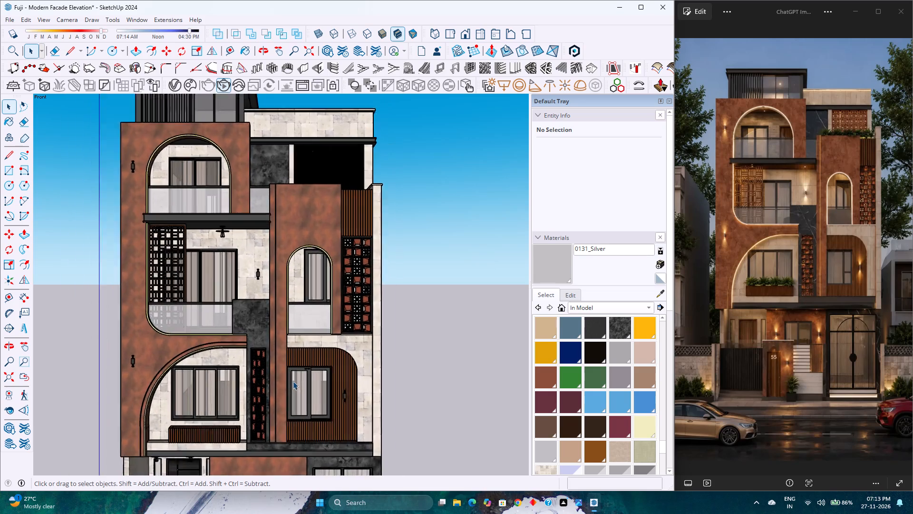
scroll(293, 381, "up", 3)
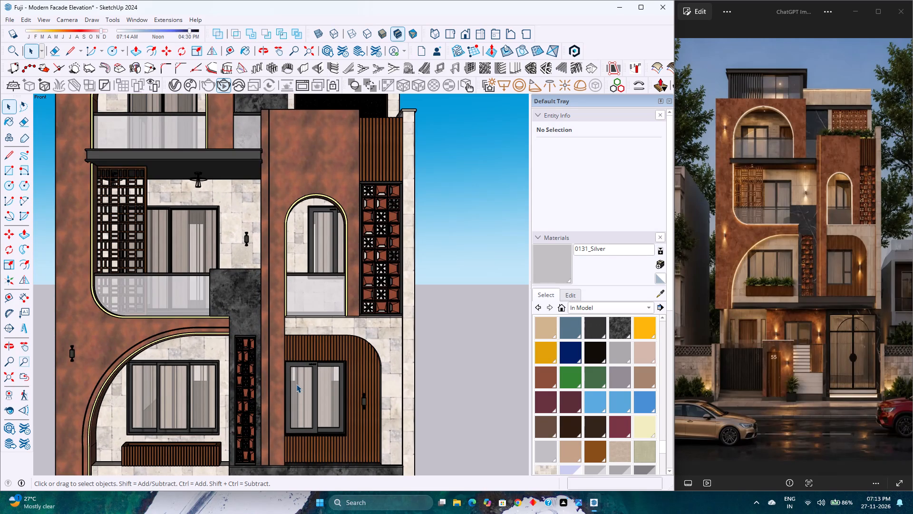
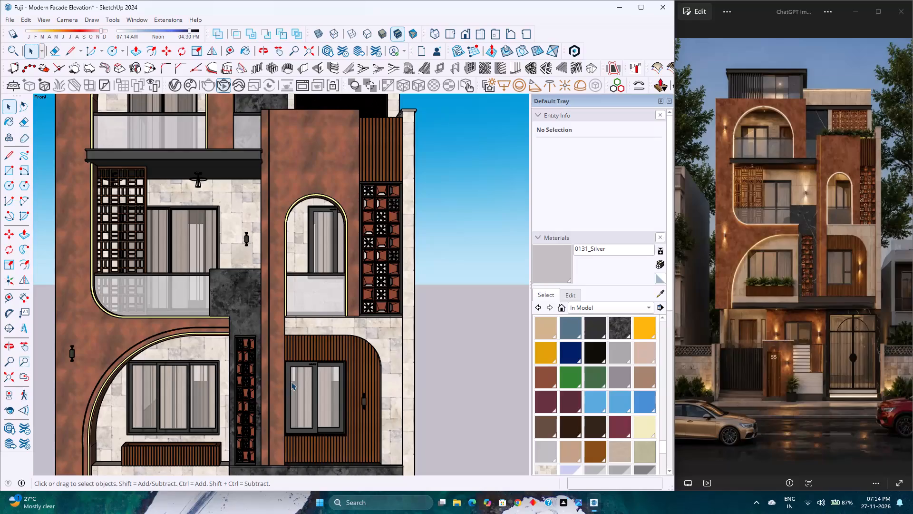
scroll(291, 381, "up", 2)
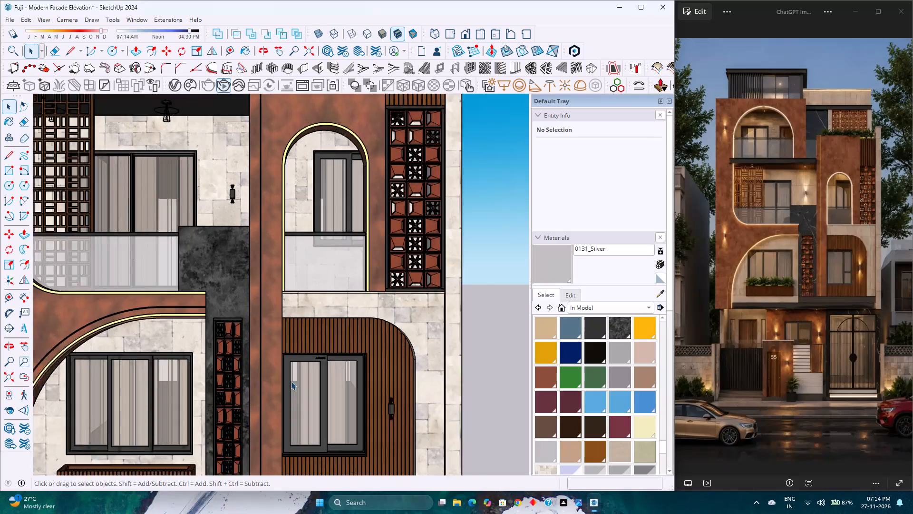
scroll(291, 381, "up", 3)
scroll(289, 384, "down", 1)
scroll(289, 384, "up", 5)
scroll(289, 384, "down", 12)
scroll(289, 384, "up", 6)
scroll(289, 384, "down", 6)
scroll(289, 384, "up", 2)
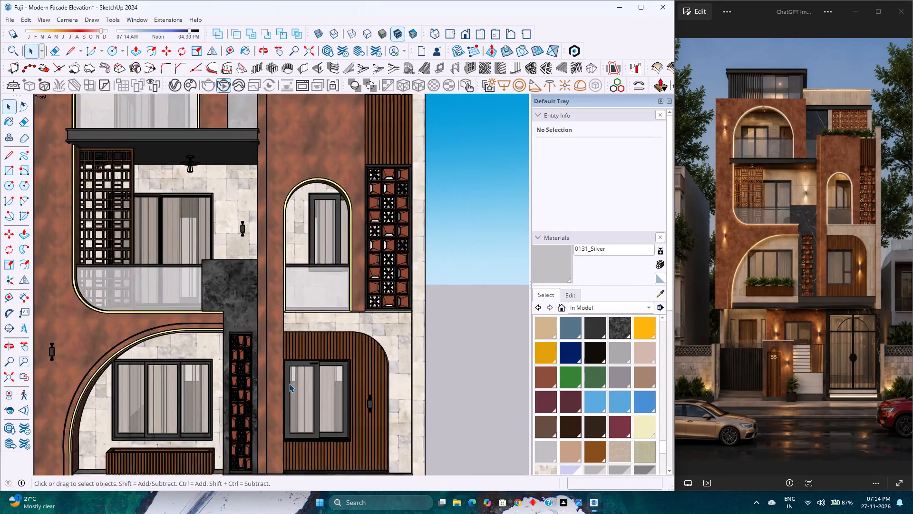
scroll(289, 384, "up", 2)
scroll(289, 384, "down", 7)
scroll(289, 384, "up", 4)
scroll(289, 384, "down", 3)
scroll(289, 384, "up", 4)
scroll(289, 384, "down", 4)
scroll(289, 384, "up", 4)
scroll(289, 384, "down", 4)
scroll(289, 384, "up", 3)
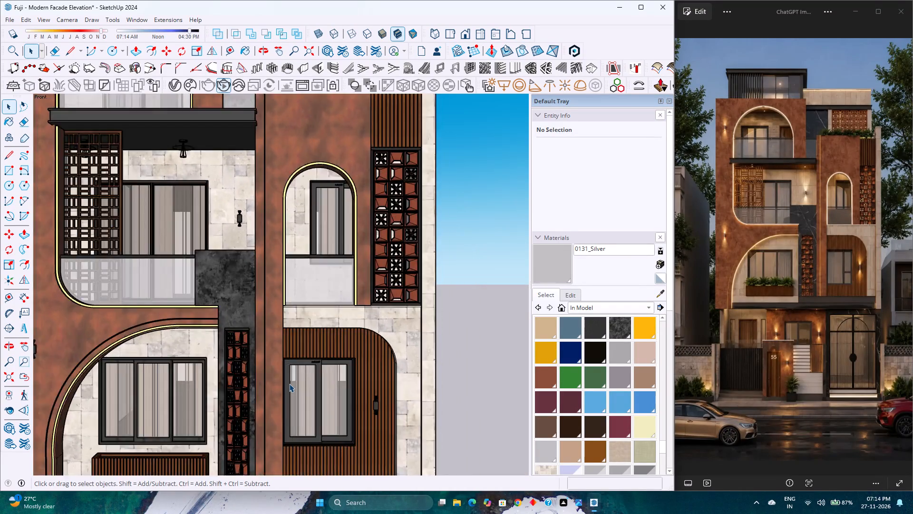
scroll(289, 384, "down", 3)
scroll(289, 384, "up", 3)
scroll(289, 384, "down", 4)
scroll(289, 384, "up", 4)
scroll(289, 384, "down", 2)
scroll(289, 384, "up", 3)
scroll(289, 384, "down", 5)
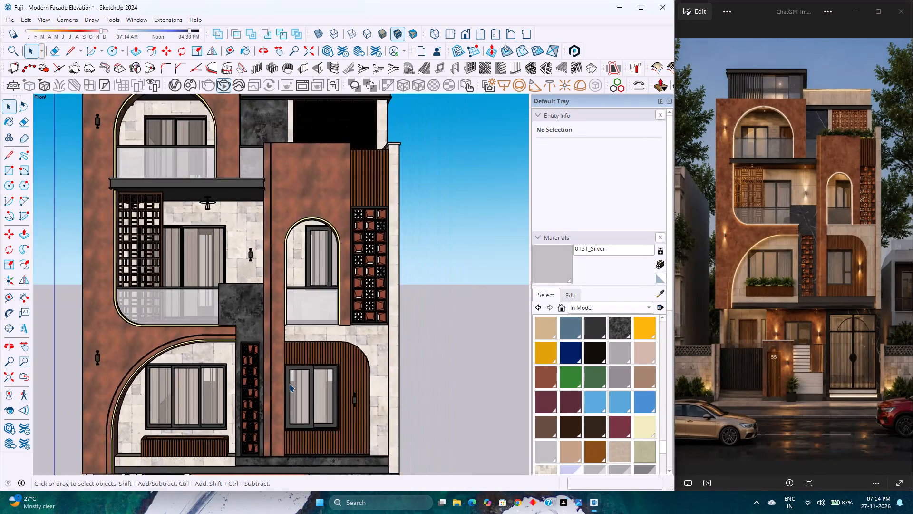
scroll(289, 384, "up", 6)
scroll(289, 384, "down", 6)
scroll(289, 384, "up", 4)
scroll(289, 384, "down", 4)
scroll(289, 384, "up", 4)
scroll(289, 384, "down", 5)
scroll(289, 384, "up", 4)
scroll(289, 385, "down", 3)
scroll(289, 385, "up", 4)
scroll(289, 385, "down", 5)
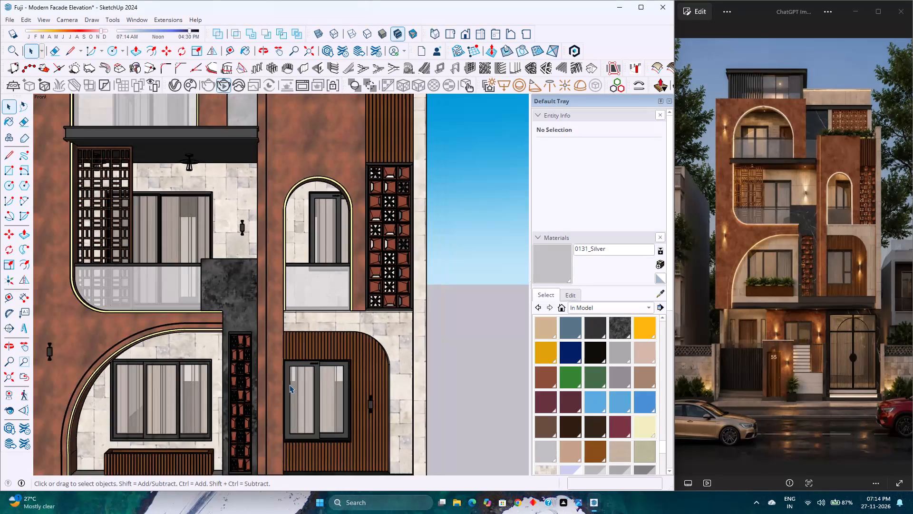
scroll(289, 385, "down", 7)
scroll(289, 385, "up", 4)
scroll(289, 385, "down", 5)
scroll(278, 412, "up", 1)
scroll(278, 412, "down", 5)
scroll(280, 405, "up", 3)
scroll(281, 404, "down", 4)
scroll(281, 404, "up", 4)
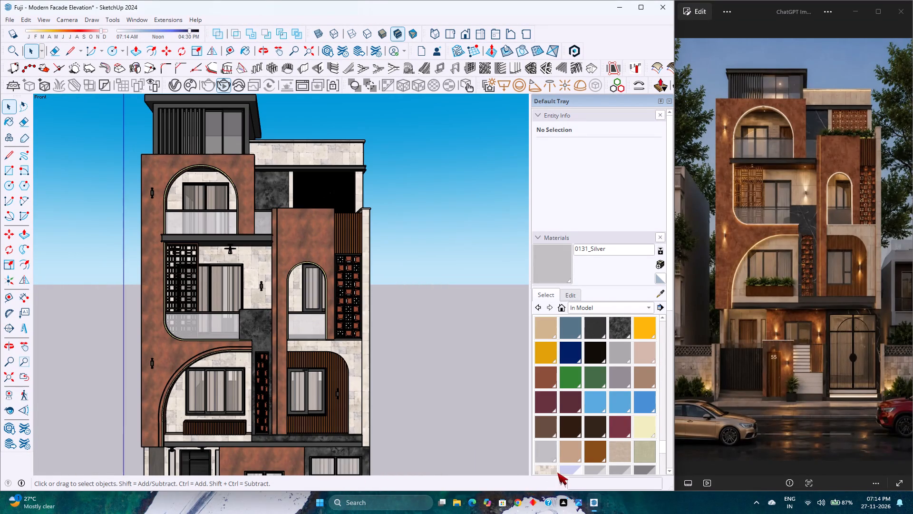
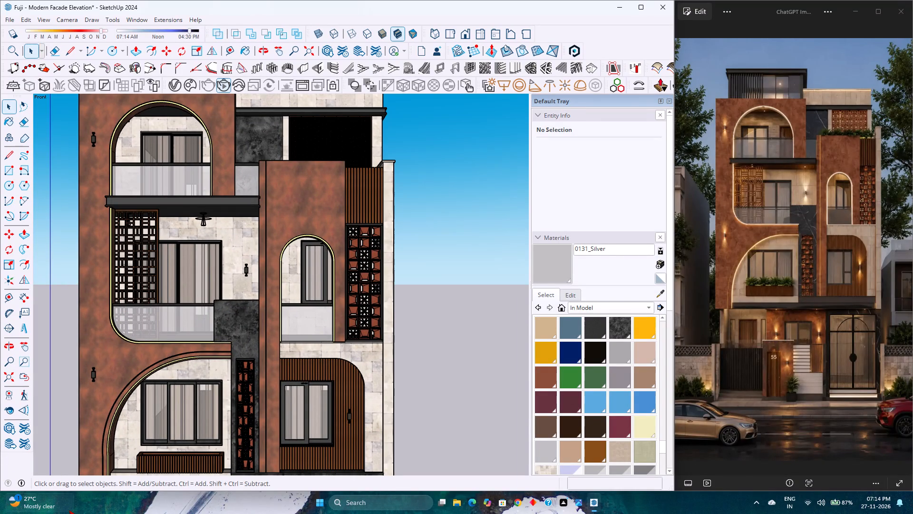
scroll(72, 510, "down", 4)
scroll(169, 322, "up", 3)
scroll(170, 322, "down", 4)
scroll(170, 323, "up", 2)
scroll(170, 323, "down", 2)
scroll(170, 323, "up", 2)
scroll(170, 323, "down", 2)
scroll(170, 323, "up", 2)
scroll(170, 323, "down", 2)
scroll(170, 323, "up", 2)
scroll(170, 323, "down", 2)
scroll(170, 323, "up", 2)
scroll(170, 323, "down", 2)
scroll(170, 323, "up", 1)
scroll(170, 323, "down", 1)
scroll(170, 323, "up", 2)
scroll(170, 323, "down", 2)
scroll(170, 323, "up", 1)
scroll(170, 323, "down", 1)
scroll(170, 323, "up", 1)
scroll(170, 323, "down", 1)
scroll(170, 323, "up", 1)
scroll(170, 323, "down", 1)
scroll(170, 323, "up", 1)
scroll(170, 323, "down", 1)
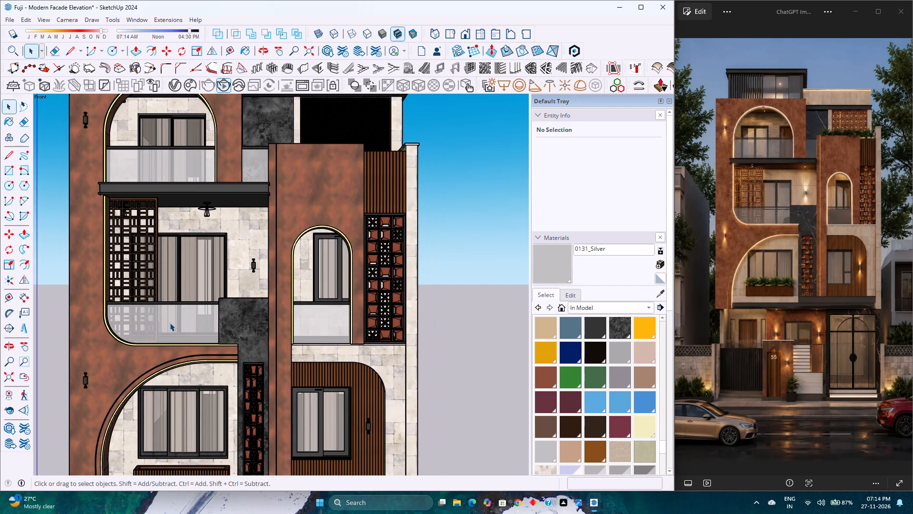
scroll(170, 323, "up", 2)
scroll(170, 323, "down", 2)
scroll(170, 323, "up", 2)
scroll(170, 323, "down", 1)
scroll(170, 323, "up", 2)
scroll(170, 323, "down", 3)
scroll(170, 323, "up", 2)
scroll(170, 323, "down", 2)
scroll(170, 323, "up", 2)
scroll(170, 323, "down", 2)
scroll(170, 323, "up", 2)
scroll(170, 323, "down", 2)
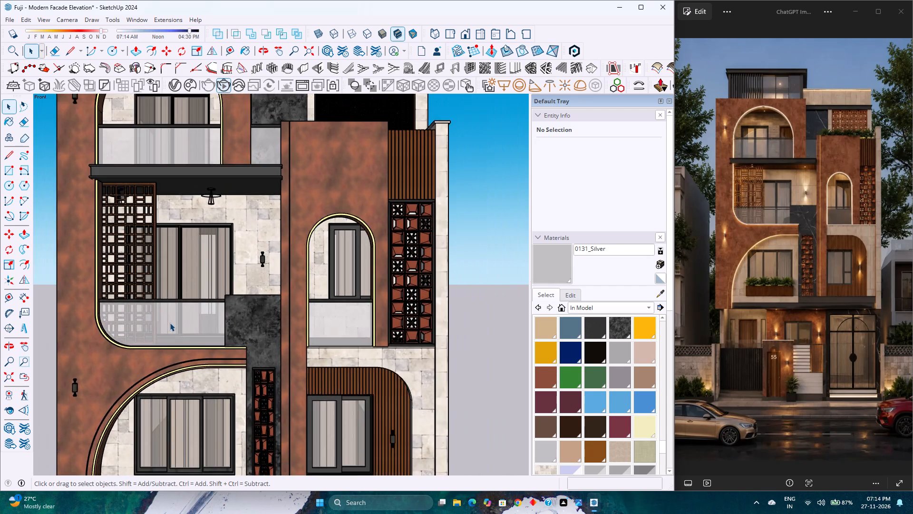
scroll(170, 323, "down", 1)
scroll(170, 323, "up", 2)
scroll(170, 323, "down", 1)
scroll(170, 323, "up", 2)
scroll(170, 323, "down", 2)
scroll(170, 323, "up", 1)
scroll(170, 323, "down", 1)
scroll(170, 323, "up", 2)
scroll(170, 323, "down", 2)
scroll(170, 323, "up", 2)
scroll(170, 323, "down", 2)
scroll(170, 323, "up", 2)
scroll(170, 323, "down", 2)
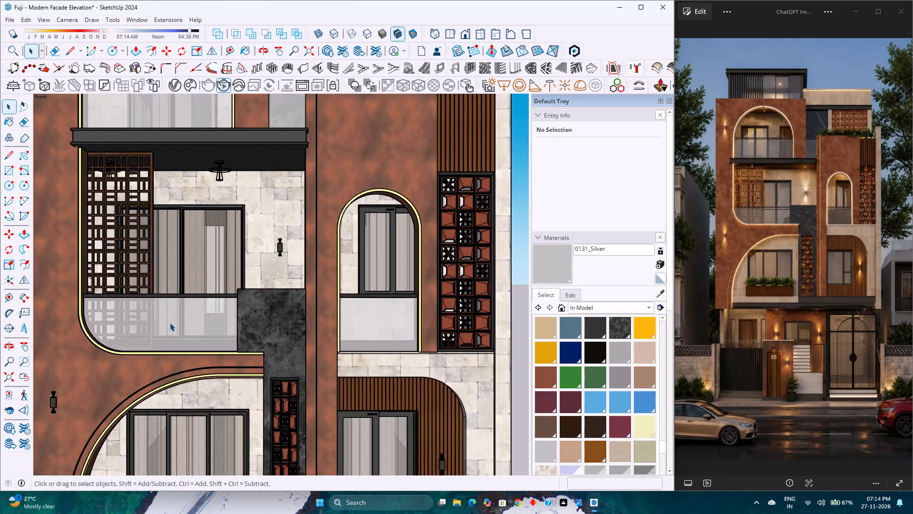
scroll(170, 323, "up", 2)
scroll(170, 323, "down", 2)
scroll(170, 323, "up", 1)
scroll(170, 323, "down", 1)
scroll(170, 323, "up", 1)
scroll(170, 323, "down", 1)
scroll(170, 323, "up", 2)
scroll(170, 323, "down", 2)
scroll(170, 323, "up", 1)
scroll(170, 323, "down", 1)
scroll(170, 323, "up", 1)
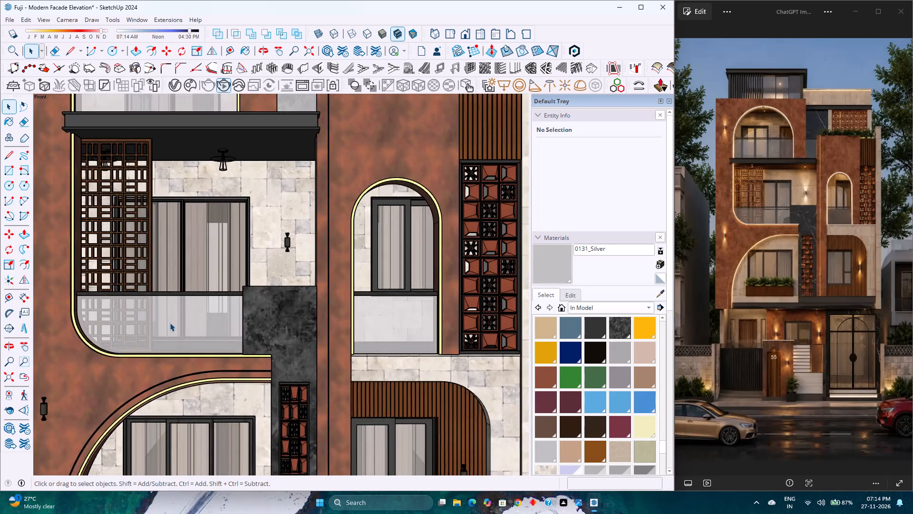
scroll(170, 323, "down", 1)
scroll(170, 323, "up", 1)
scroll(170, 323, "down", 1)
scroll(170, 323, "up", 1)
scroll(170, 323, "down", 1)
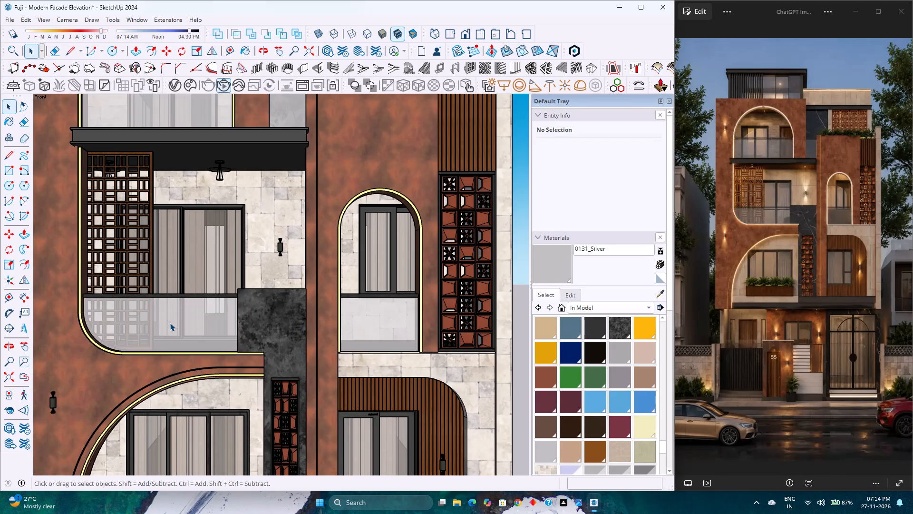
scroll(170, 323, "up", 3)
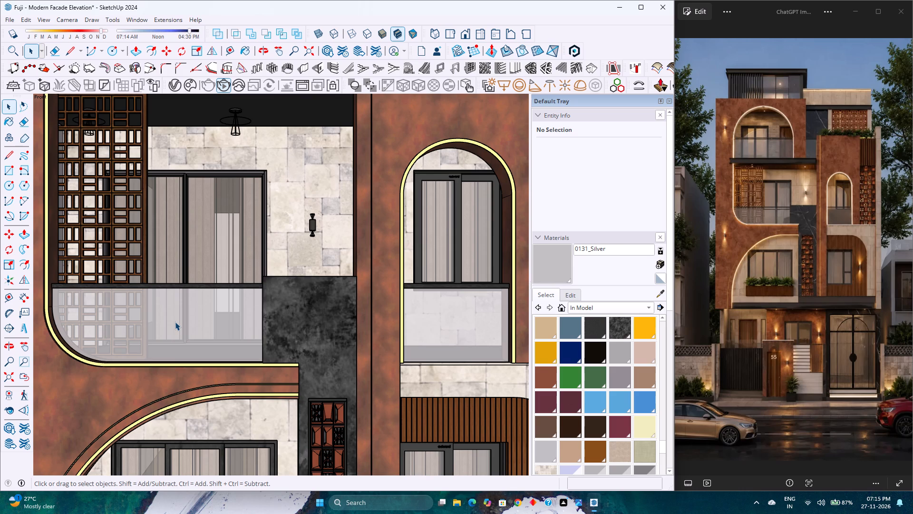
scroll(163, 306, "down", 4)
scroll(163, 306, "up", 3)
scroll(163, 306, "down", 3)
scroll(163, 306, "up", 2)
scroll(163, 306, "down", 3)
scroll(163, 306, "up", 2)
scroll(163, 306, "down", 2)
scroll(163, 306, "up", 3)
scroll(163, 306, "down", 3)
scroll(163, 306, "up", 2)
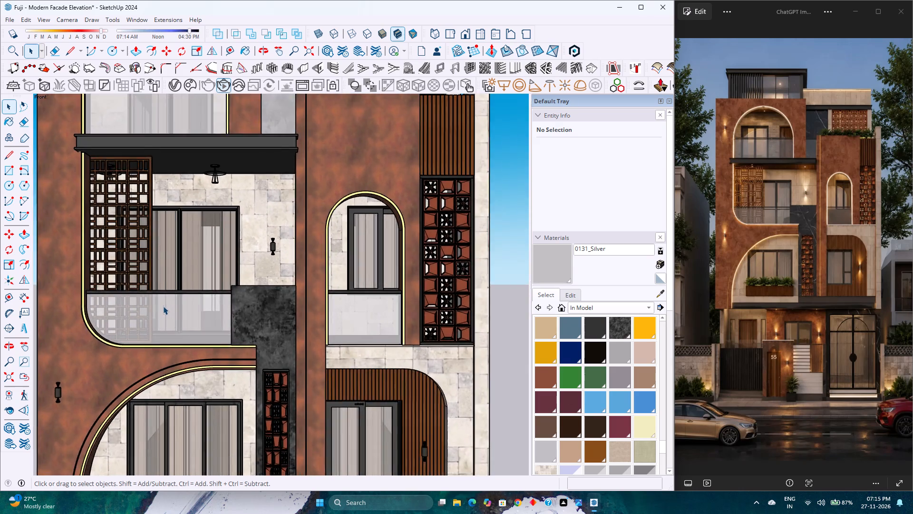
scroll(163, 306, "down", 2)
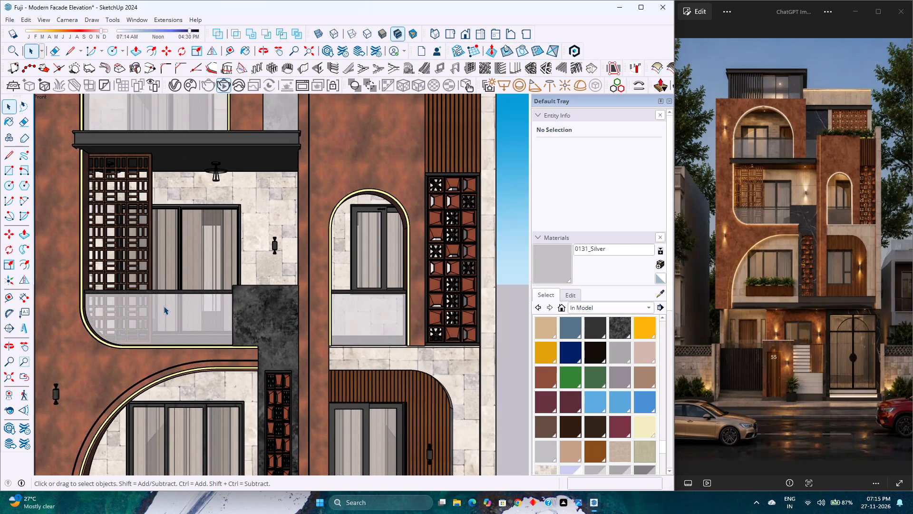
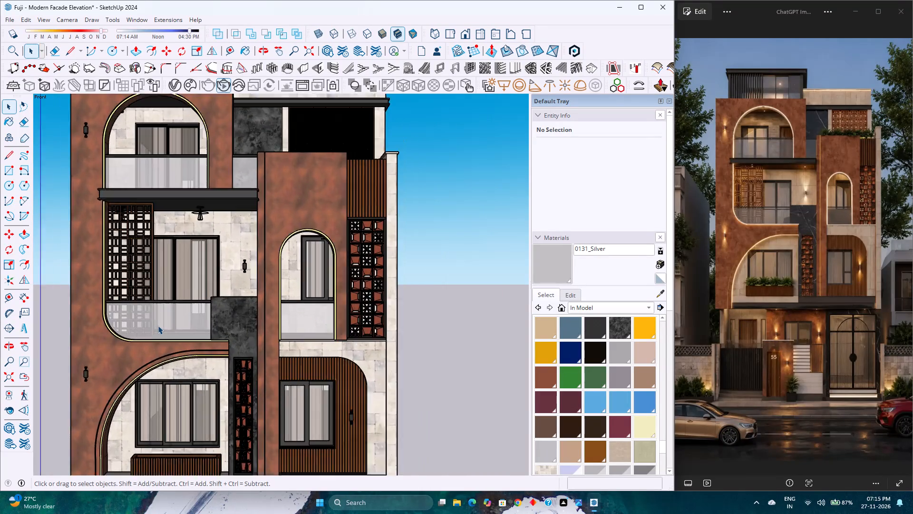
Examine the house's front elevation, from the rooftop room down to the ground floor, against the reference render.
scroll(158, 326, "down", 2)
scroll(158, 326, "up", 1)
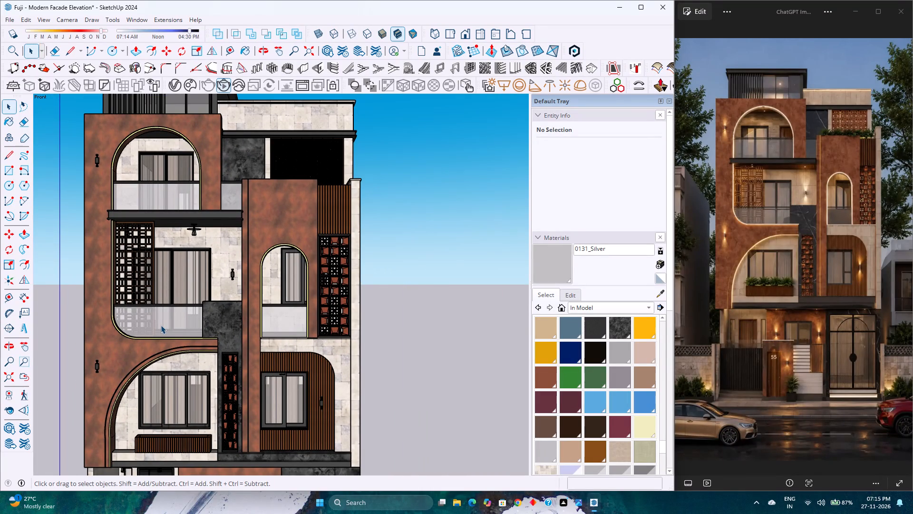
scroll(273, 289, "down", 3)
scroll(273, 288, "up", 3)
scroll(273, 287, "down", 3)
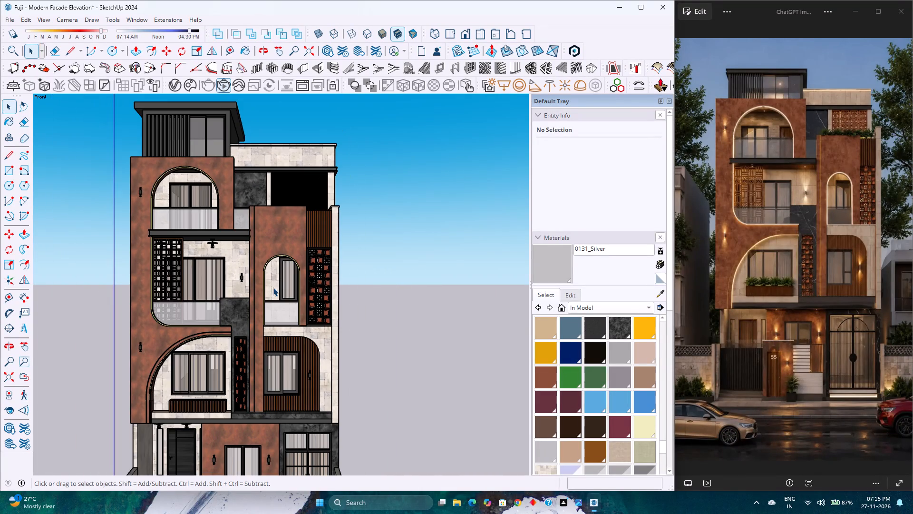
scroll(272, 285, "down", 4)
scroll(272, 285, "up", 3)
scroll(272, 285, "down", 4)
scroll(272, 285, "up", 3)
scroll(272, 285, "down", 3)
scroll(272, 285, "up", 4)
scroll(272, 285, "down", 4)
scroll(272, 285, "up", 4)
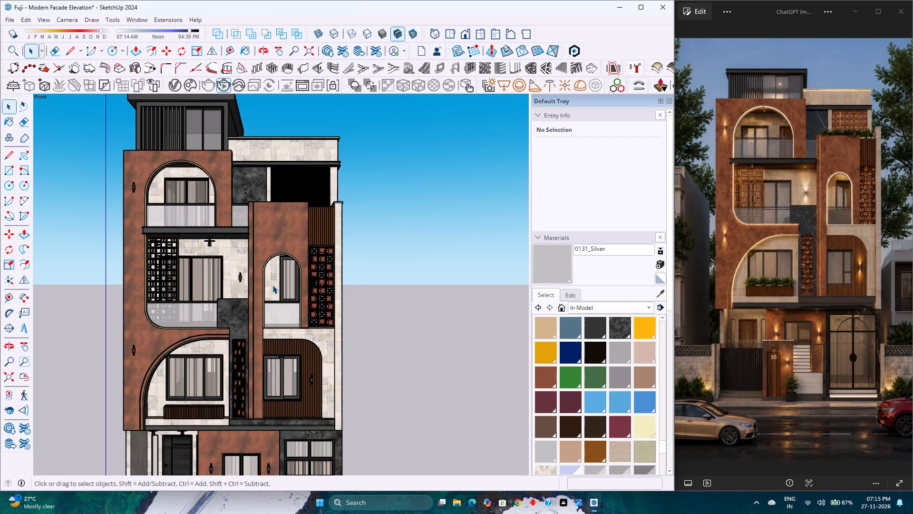
scroll(272, 285, "down", 3)
scroll(272, 285, "up", 3)
scroll(272, 285, "down", 4)
scroll(272, 285, "up", 3)
scroll(272, 285, "down", 2)
scroll(272, 285, "up", 3)
scroll(272, 285, "down", 3)
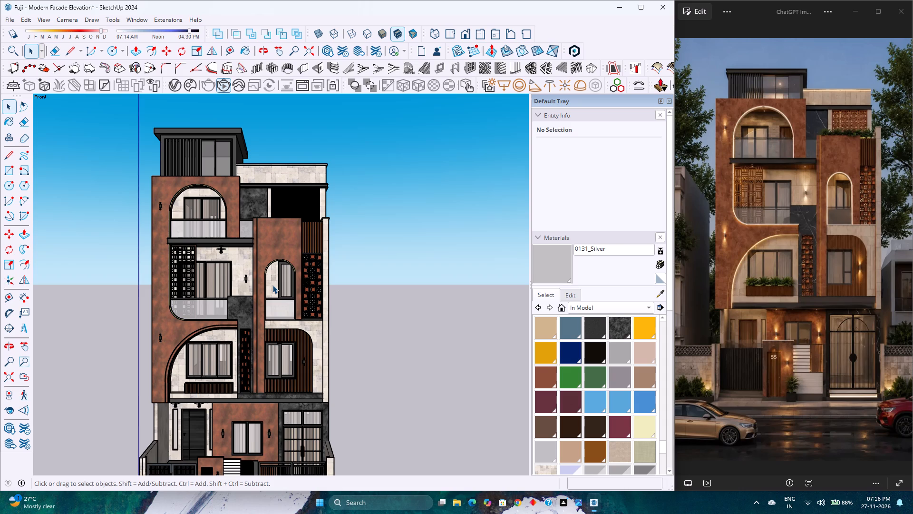
scroll(119, 261, "up", 3)
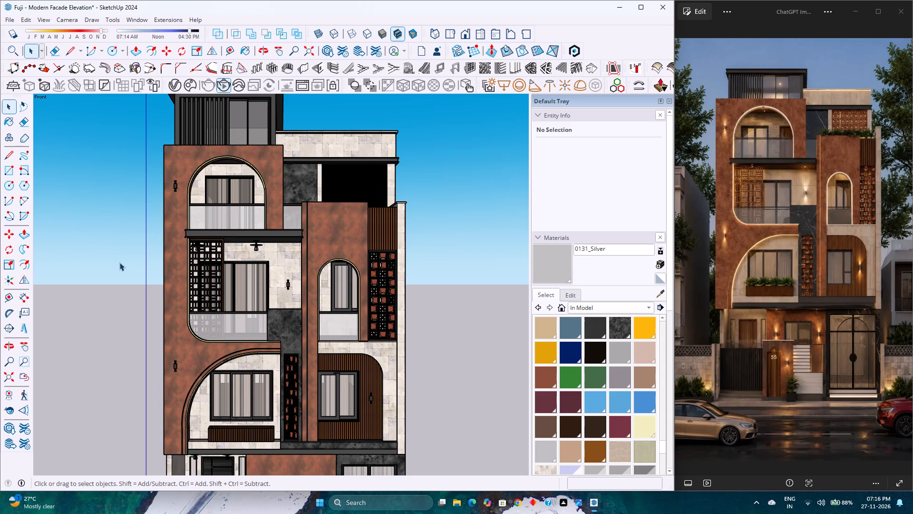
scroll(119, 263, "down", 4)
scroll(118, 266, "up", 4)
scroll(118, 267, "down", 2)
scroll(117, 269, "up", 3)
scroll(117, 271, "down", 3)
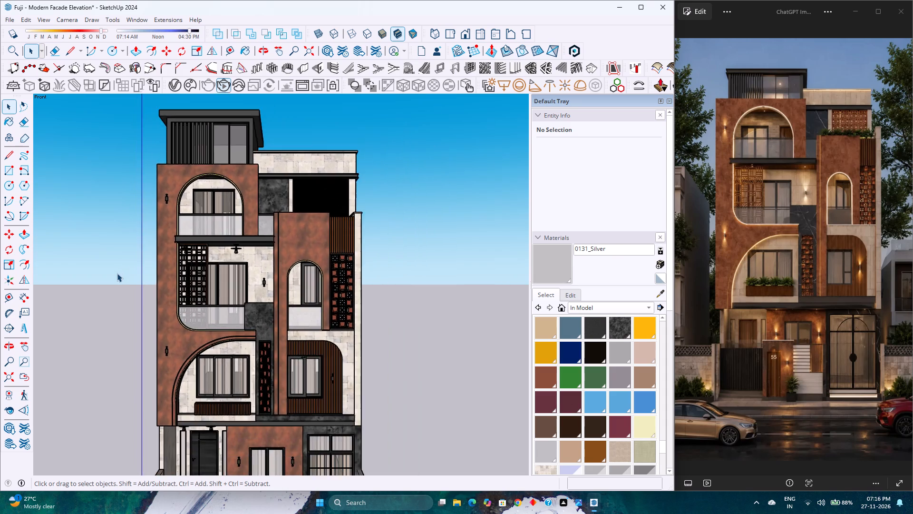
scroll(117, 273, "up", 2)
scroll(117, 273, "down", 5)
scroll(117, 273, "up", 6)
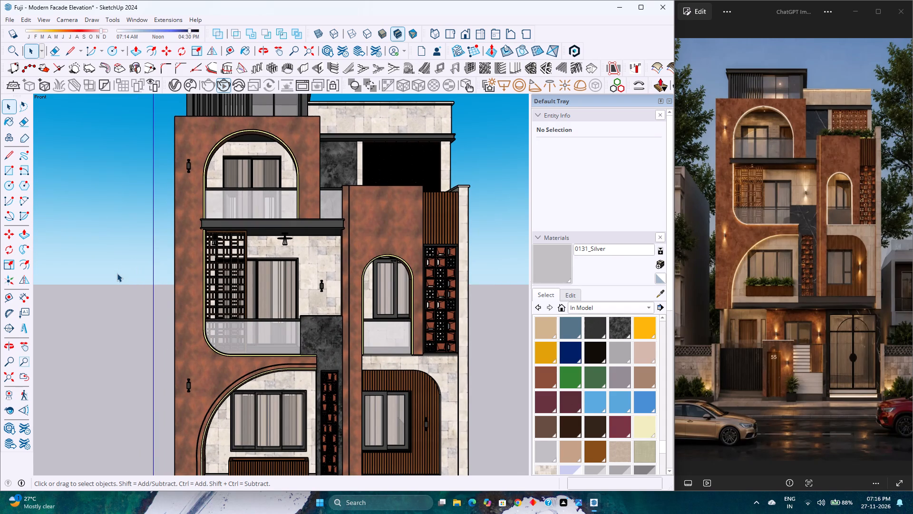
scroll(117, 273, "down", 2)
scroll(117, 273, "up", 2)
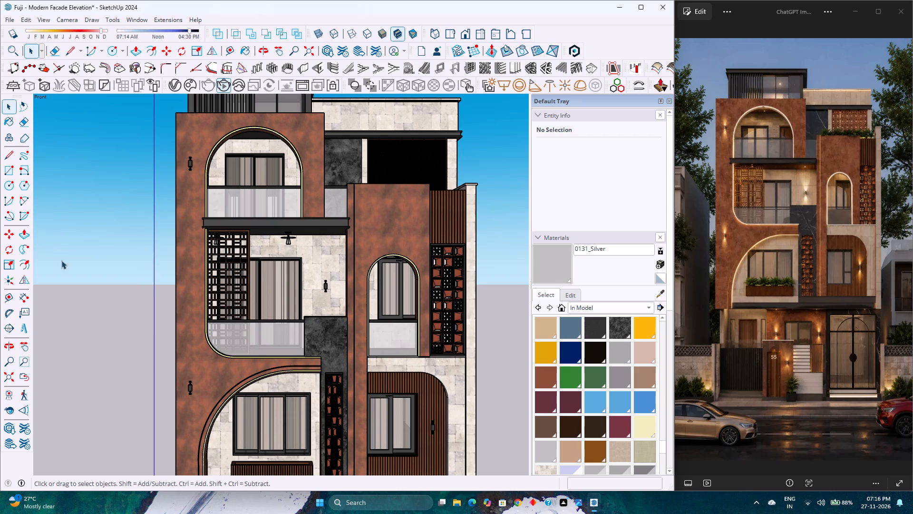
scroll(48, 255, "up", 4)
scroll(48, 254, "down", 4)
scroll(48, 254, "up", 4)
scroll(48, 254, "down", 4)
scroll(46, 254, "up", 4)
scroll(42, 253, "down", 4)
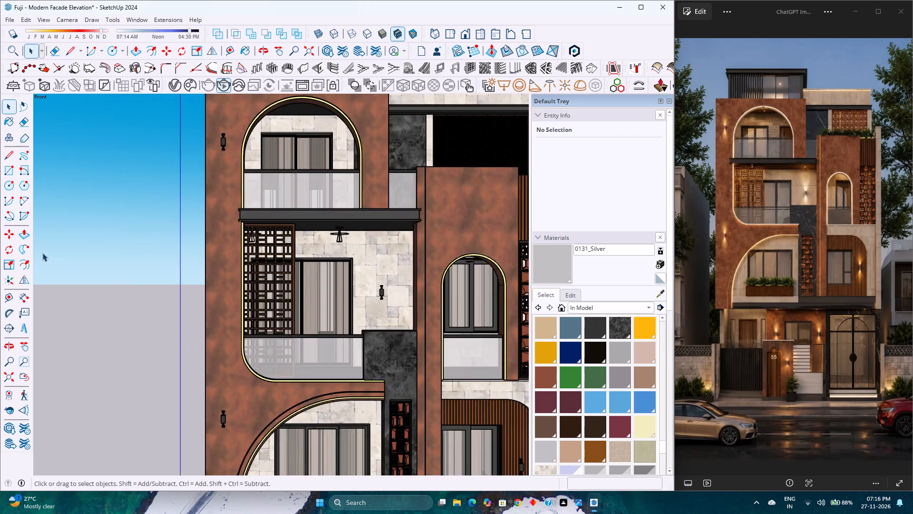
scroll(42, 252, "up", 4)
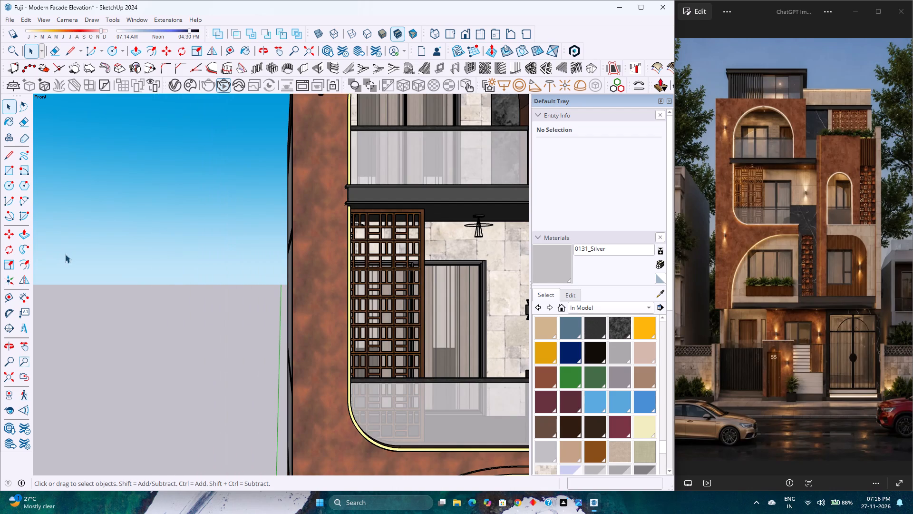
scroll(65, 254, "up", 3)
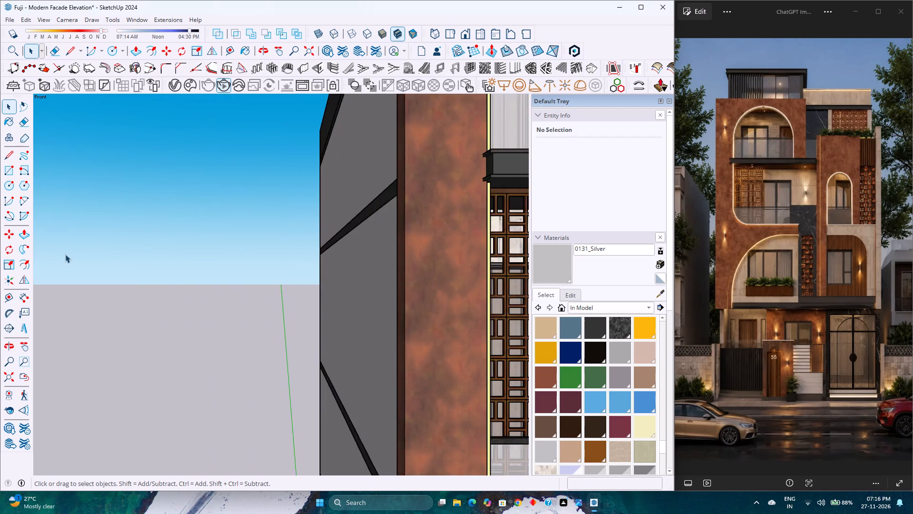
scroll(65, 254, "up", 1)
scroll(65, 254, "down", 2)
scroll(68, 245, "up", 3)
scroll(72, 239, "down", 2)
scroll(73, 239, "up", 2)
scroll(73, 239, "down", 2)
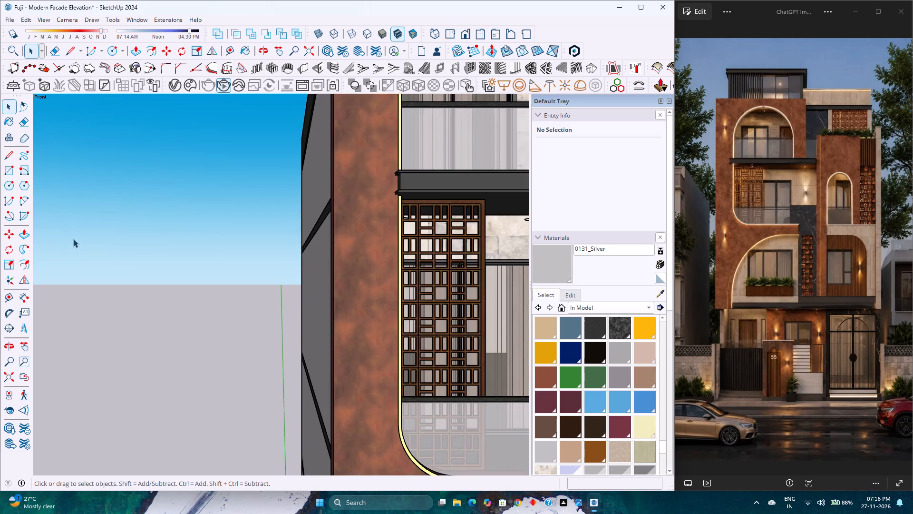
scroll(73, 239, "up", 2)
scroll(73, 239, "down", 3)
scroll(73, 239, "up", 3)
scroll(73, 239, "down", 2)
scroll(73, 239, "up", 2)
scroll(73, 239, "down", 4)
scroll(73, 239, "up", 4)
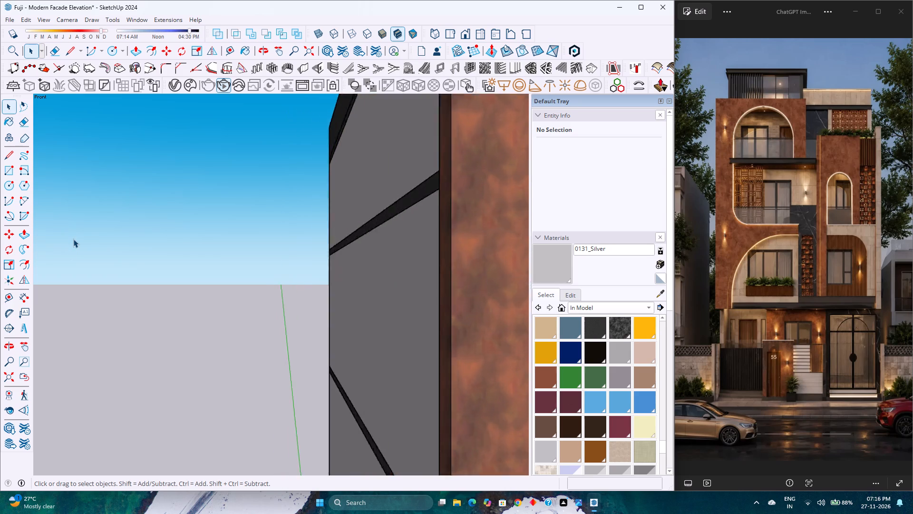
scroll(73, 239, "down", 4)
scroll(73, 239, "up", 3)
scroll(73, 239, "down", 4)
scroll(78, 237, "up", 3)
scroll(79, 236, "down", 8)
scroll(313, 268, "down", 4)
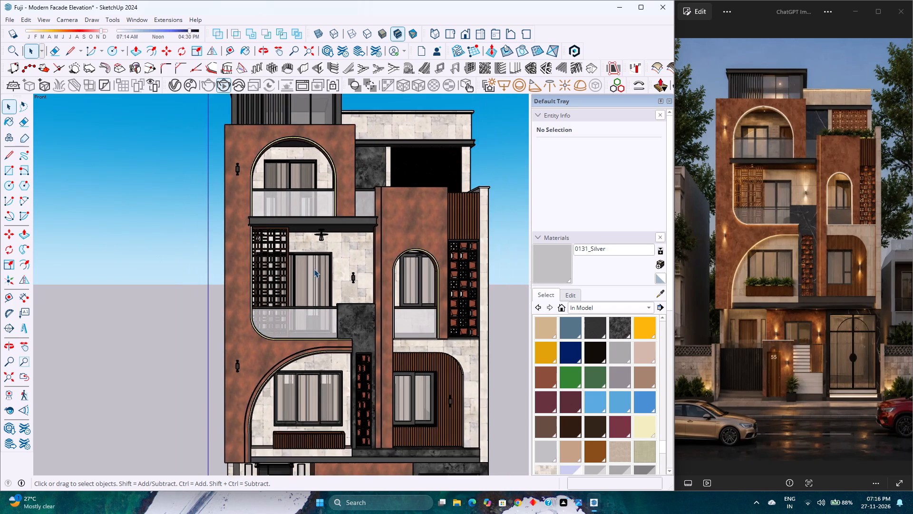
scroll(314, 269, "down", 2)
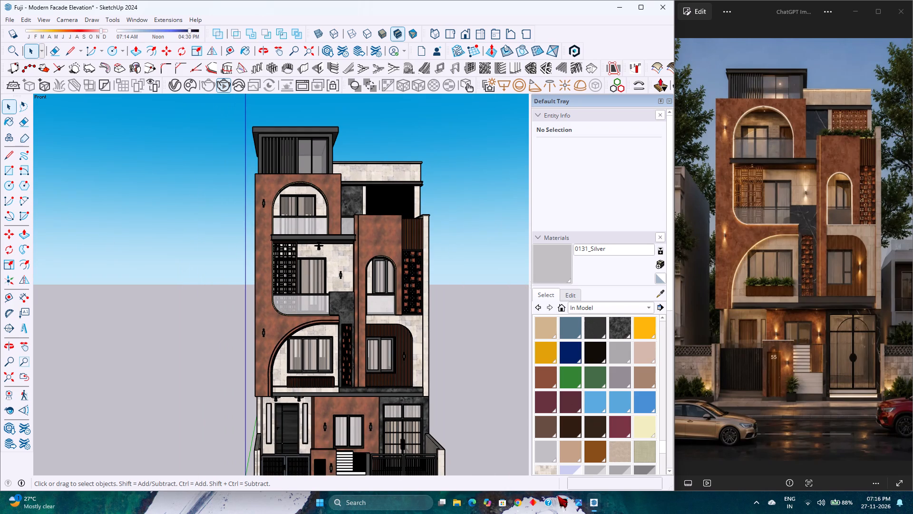
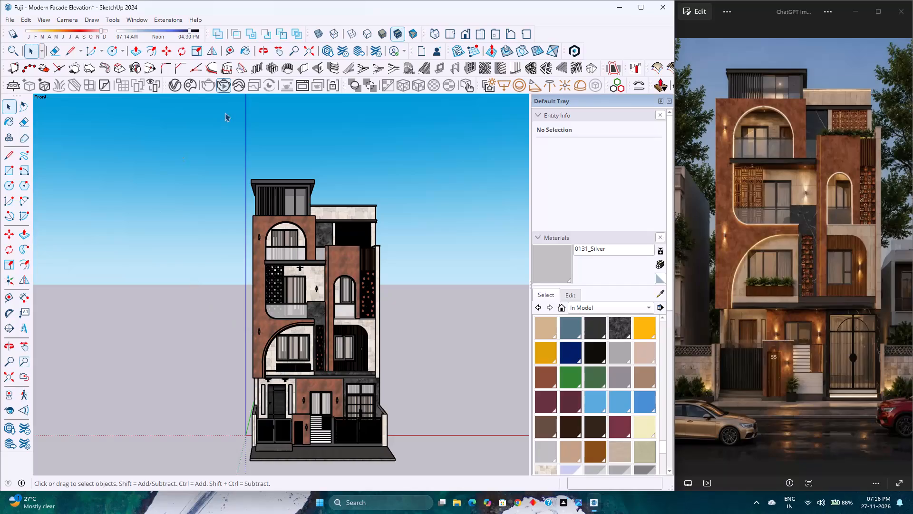
Frame the whole house in front view and start an interactive V-Ray render of it.
left_click(9, 375)
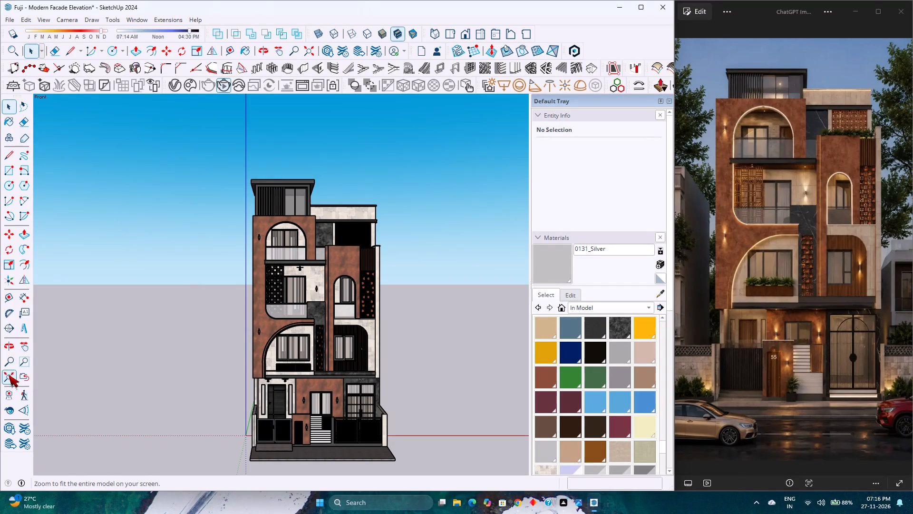
left_click(467, 32)
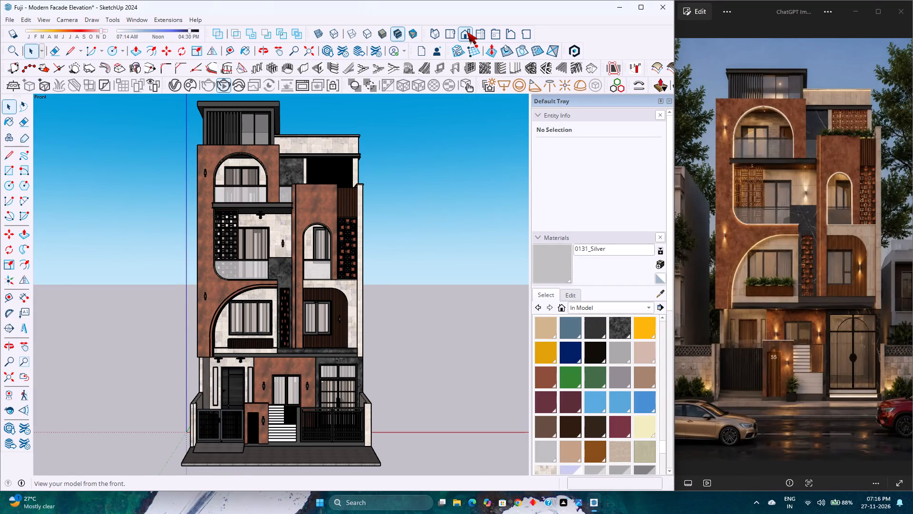
left_click(224, 88)
left_click(224, 91)
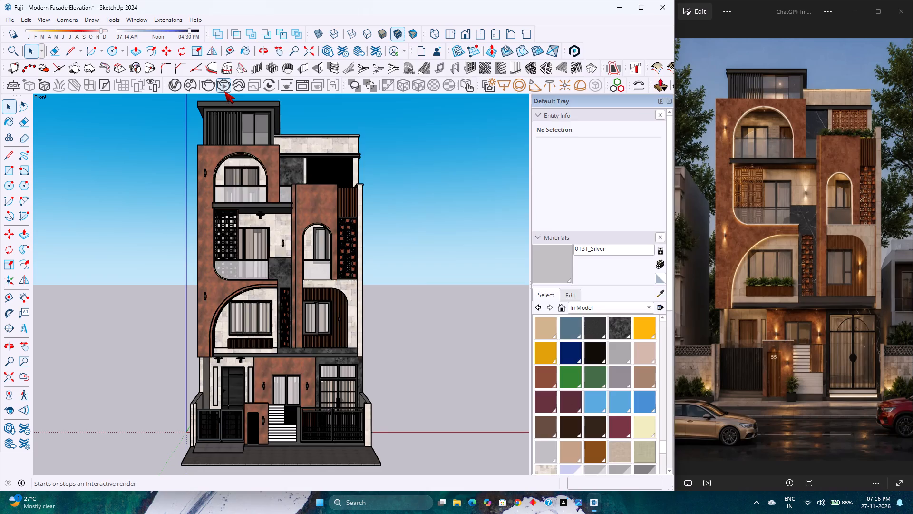
scroll(445, 286, "up", 3)
scroll(445, 286, "down", 1)
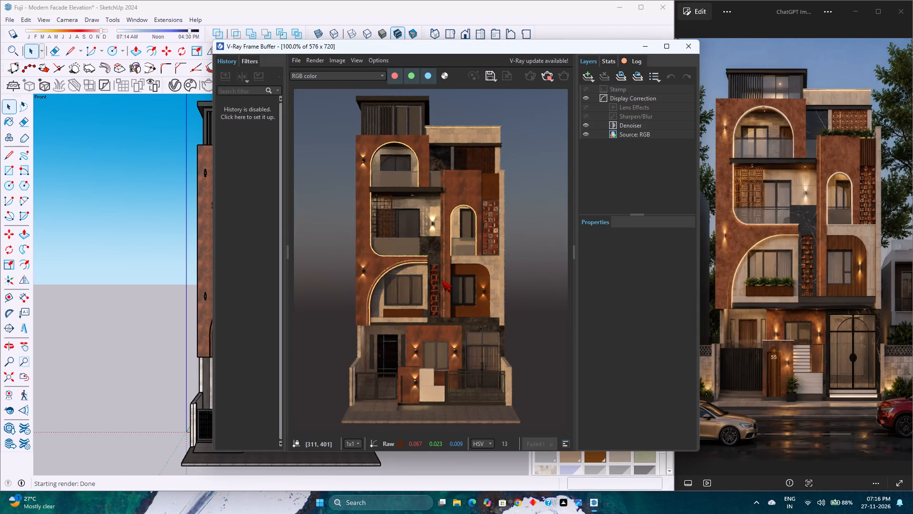
Stop the interactive render and start a full V-Ray render of the front elevation.
left_click(551, 79)
left_click(563, 77)
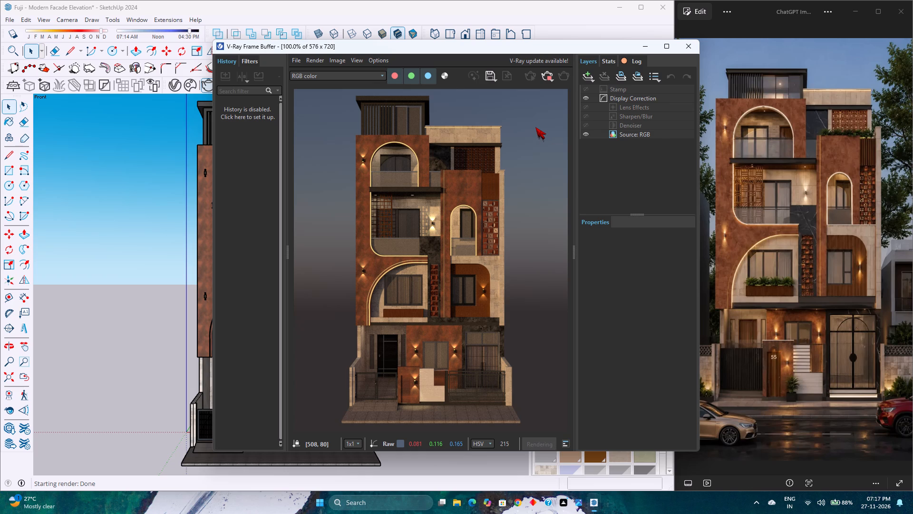
Examine the V-Ray render of the front elevation, including close up around the narrow arched balcony, against the reference render.
scroll(523, 91, "down", 4)
scroll(523, 91, "up", 3)
scroll(523, 91, "down", 3)
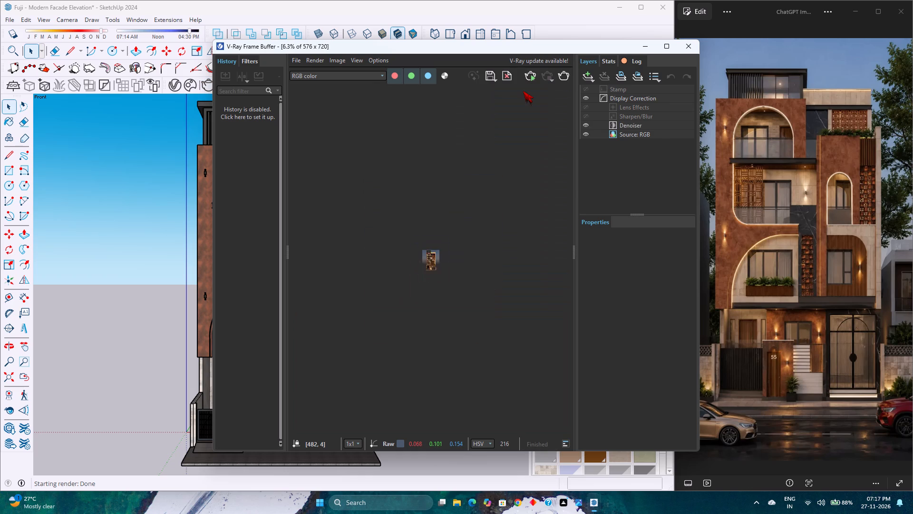
scroll(523, 91, "up", 1)
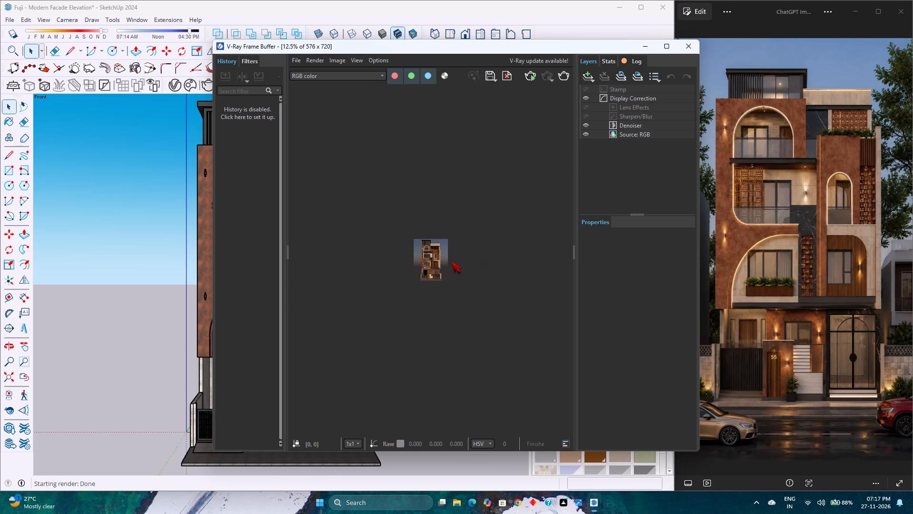
scroll(450, 261, "up", 3)
scroll(450, 261, "down", 1)
scroll(450, 261, "up", 1)
scroll(450, 261, "down", 1)
scroll(453, 237, "up", 1)
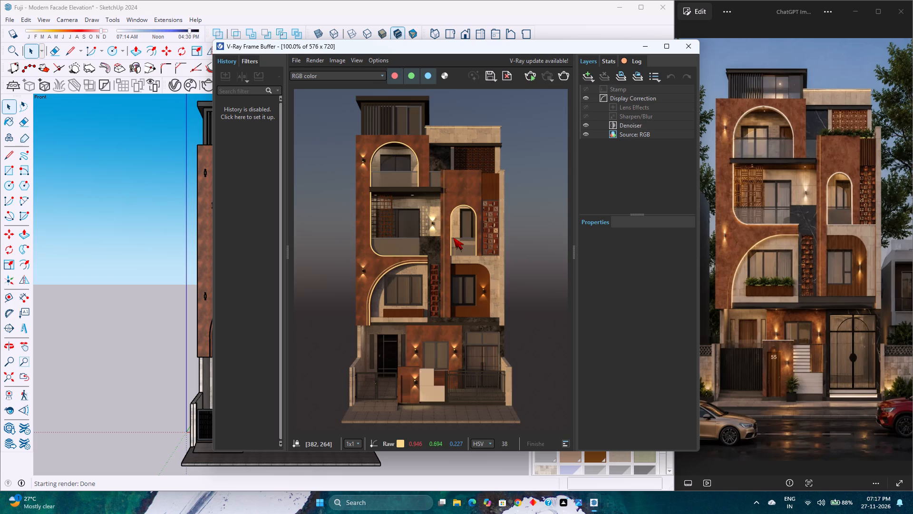
scroll(453, 237, "down", 1)
scroll(453, 237, "up", 2)
scroll(453, 237, "down", 4)
scroll(465, 232, "up", 5)
scroll(459, 236, "down", 1)
scroll(459, 236, "up", 3)
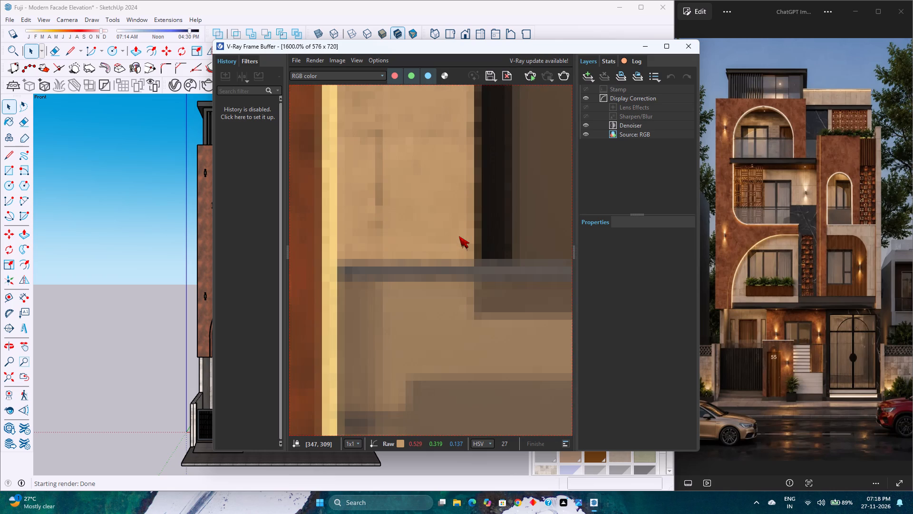
scroll(459, 236, "down", 1)
scroll(459, 236, "up", 1)
scroll(459, 236, "down", 1)
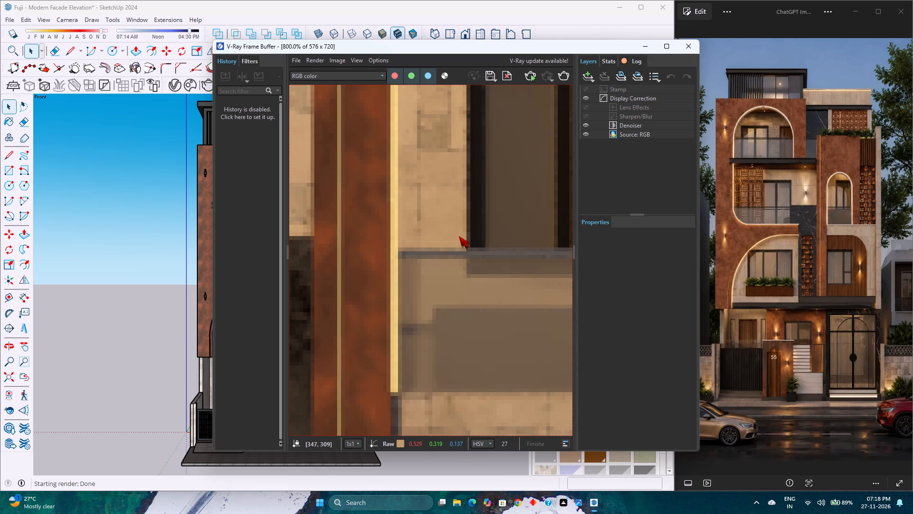
scroll(459, 236, "up", 1)
scroll(459, 236, "down", 4)
scroll(459, 239, "up", 3)
scroll(459, 240, "down", 2)
scroll(459, 240, "up", 3)
scroll(459, 240, "down", 3)
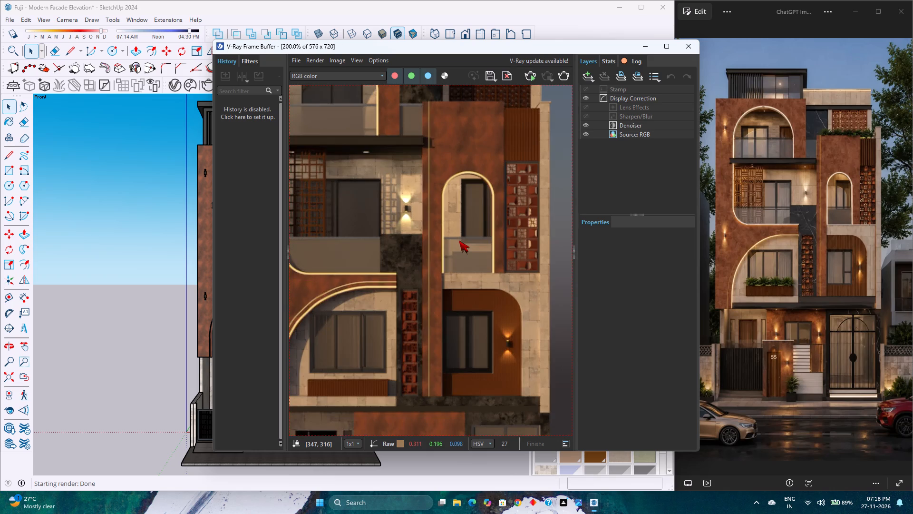
scroll(459, 240, "up", 3)
scroll(459, 240, "down", 3)
scroll(459, 240, "up", 3)
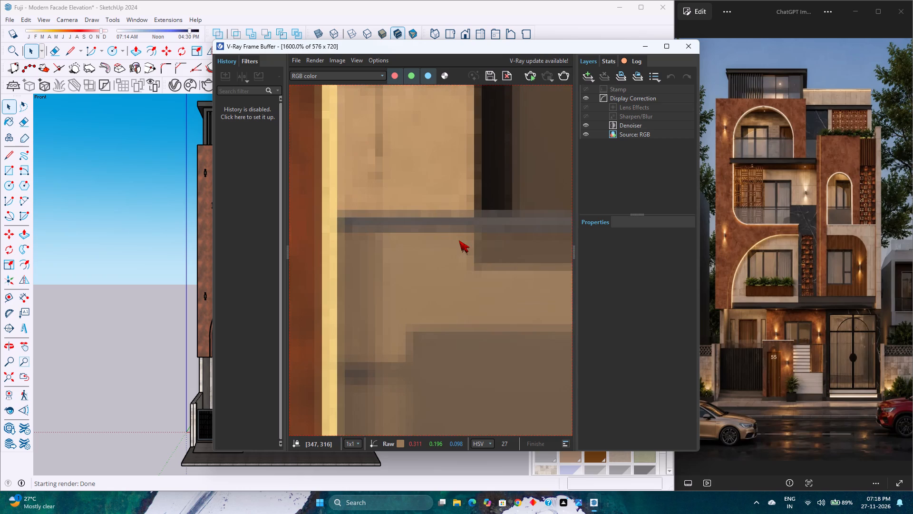
scroll(459, 240, "down", 3)
scroll(459, 240, "up", 8)
scroll(456, 241, "down", 1)
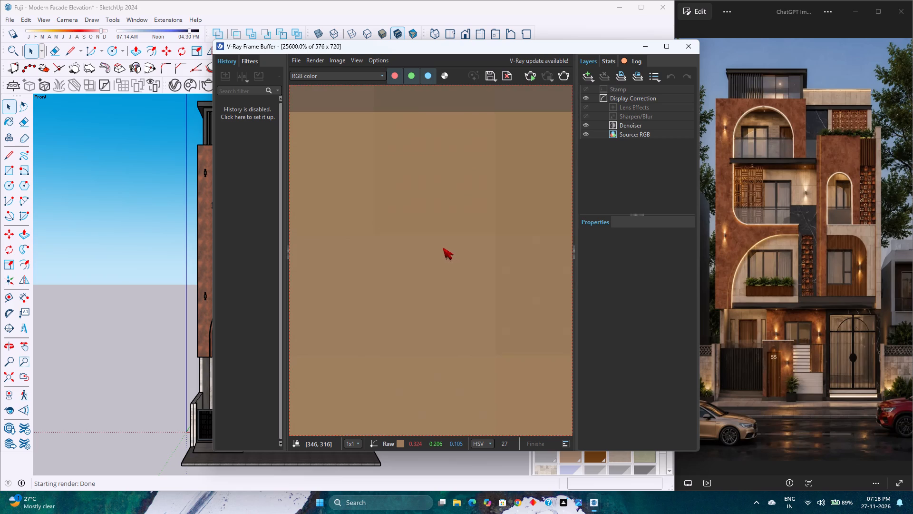
scroll(439, 248, "down", 3)
scroll(437, 249, "up", 3)
scroll(436, 249, "down", 3)
scroll(455, 237, "up", 4)
scroll(455, 237, "down", 5)
scroll(455, 237, "up", 1)
scroll(455, 237, "down", 1)
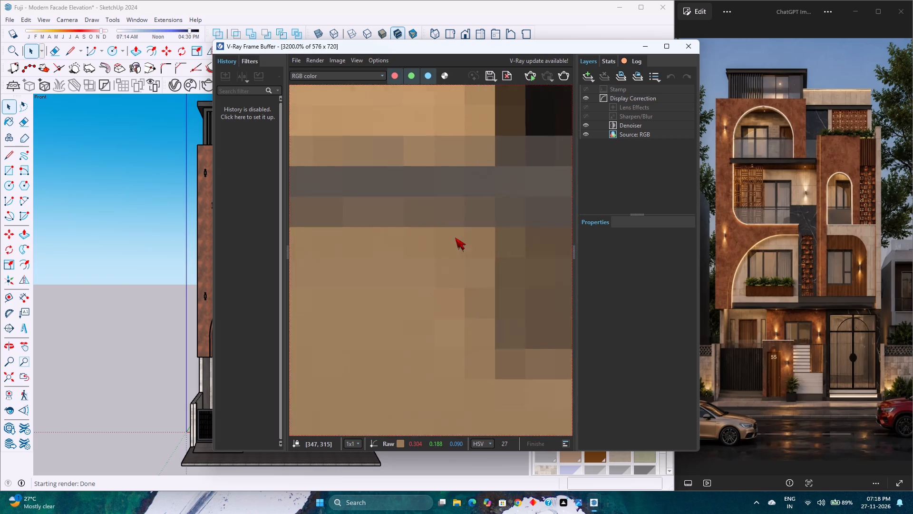
scroll(455, 237, "down", 10)
scroll(451, 238, "up", 3)
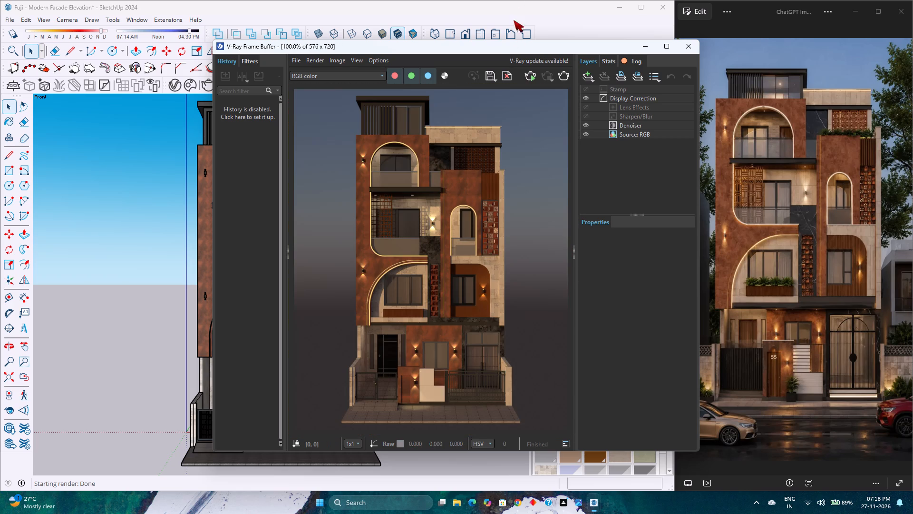
Save the rendered image as a JPEG file named 1234 in the Downloads folder.
left_click(490, 79)
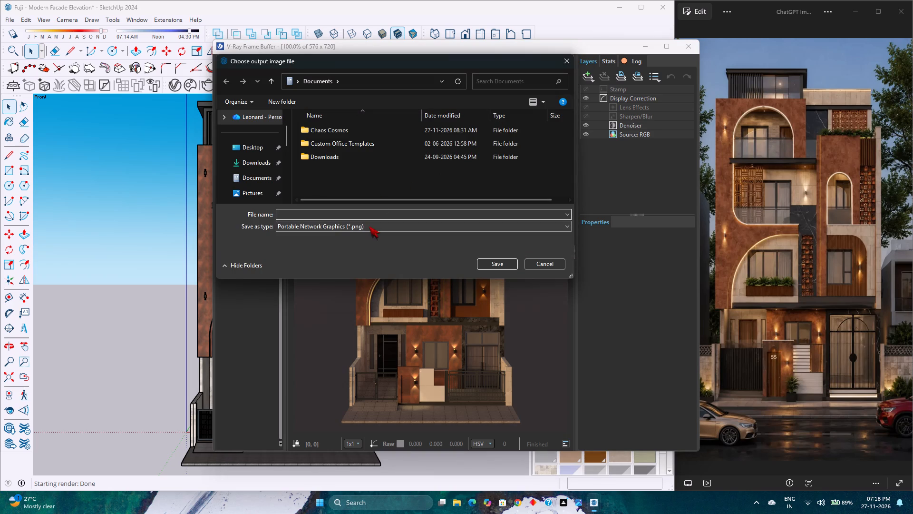
left_click(369, 226)
left_click(370, 270)
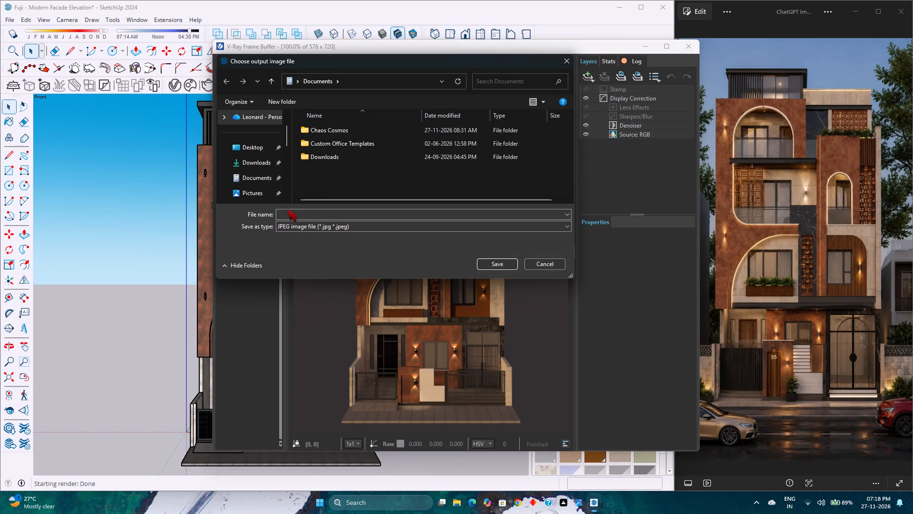
left_click(259, 169)
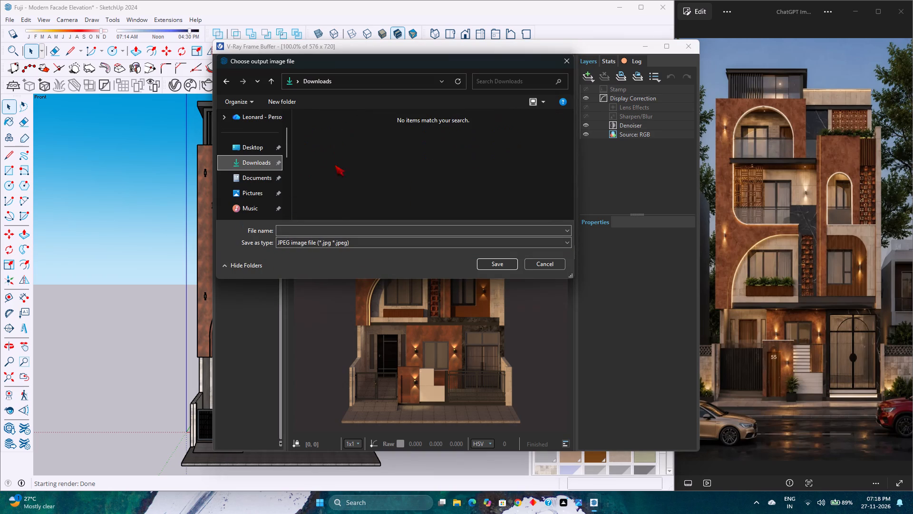
left_click(336, 229)
type("1234")
key("Return")
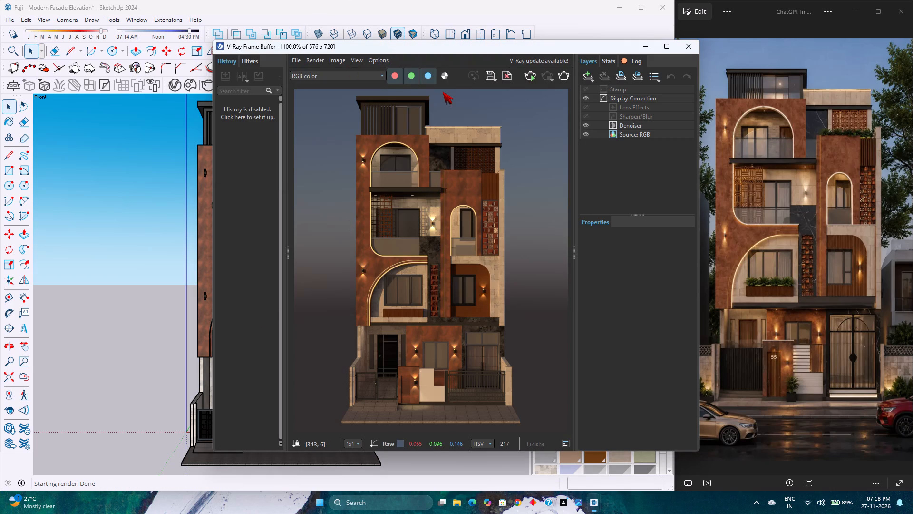
Switch to ChatGPT in Chrome and arrange its window beside the V-Ray frame buffer.
left_click(515, 502)
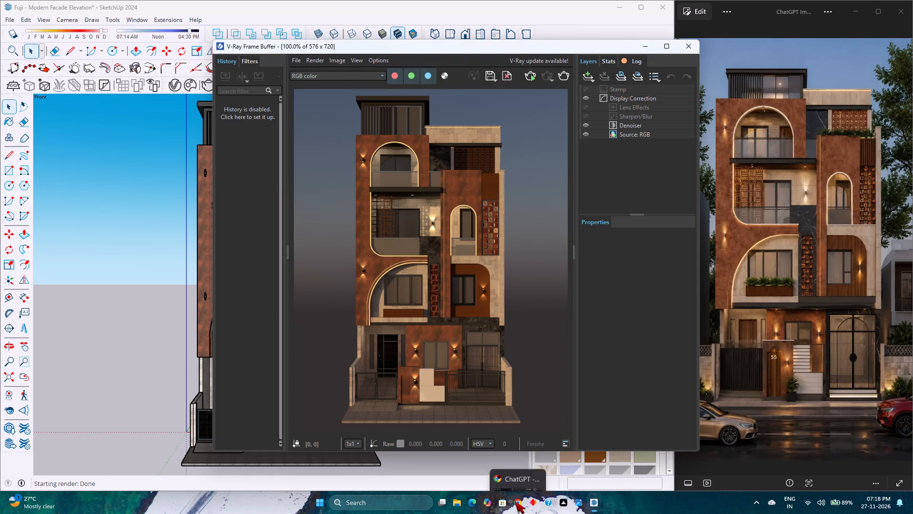
left_click_drag(334, 72, 629, 57)
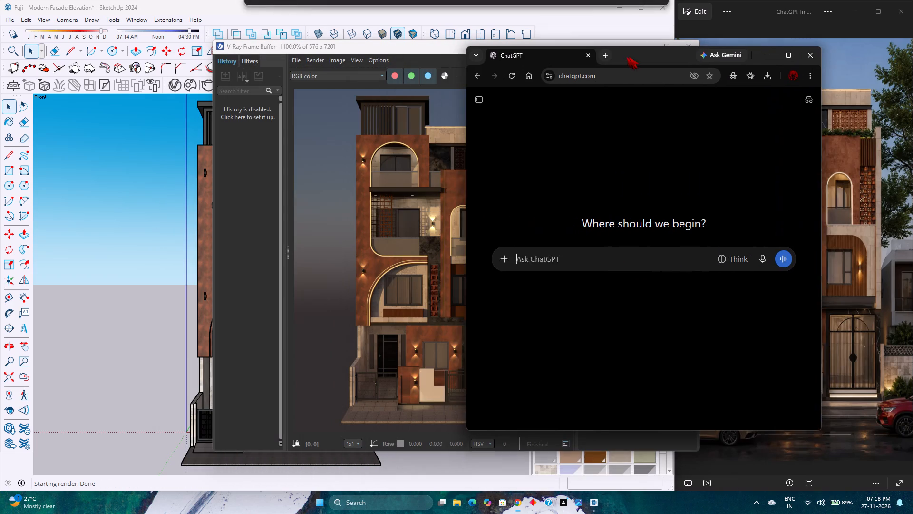
left_click_drag(629, 57, 630, 57)
left_click_drag(450, 49, 241, 43)
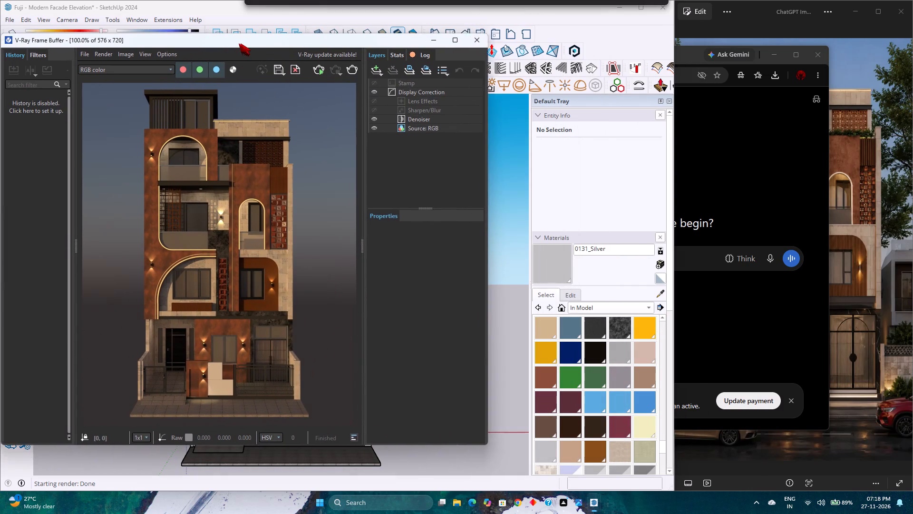
left_click_drag(241, 43, 274, 43)
left_click(697, 54)
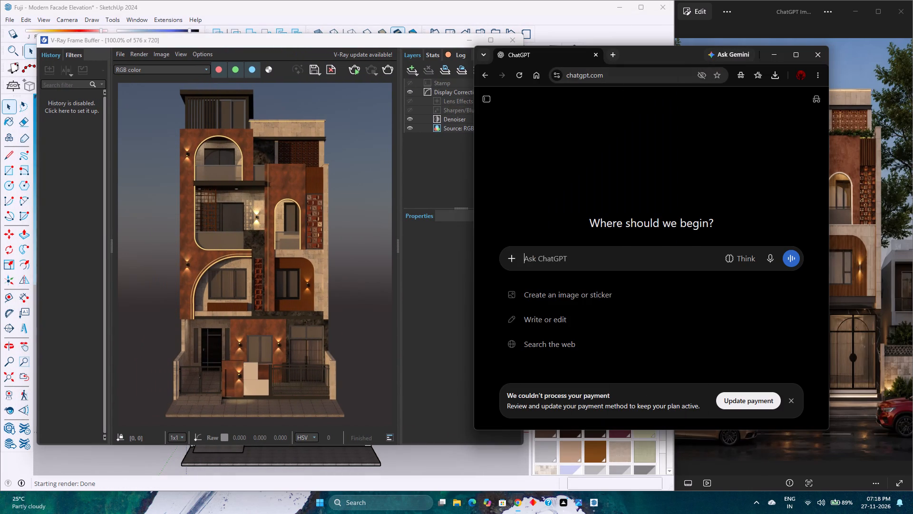
Open the "AI render prompt writing" chat and send it the 1234 image from Downloads.
left_click(494, 94)
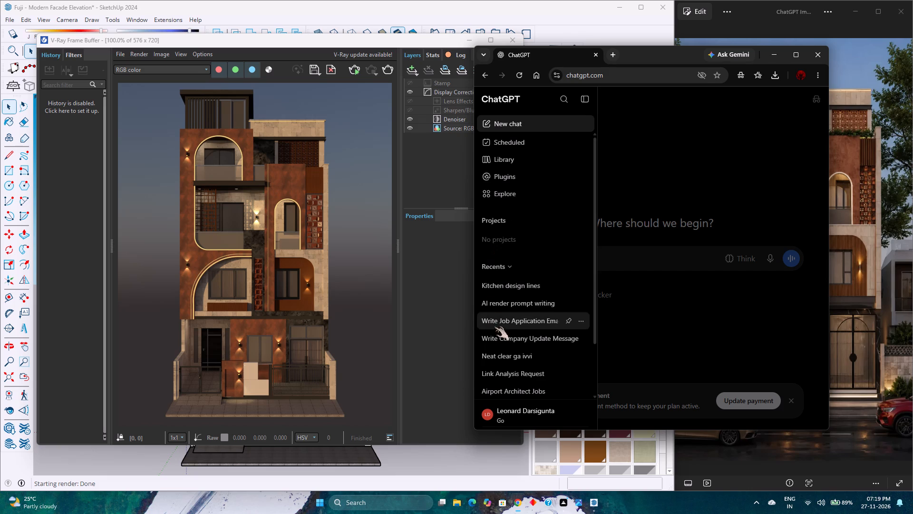
left_click(503, 306)
left_click(511, 405)
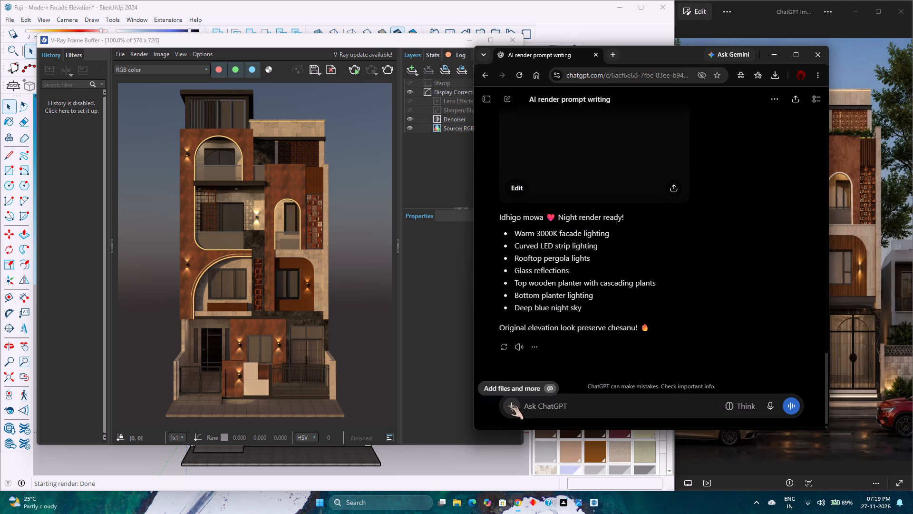
left_click(508, 405)
left_click(563, 227)
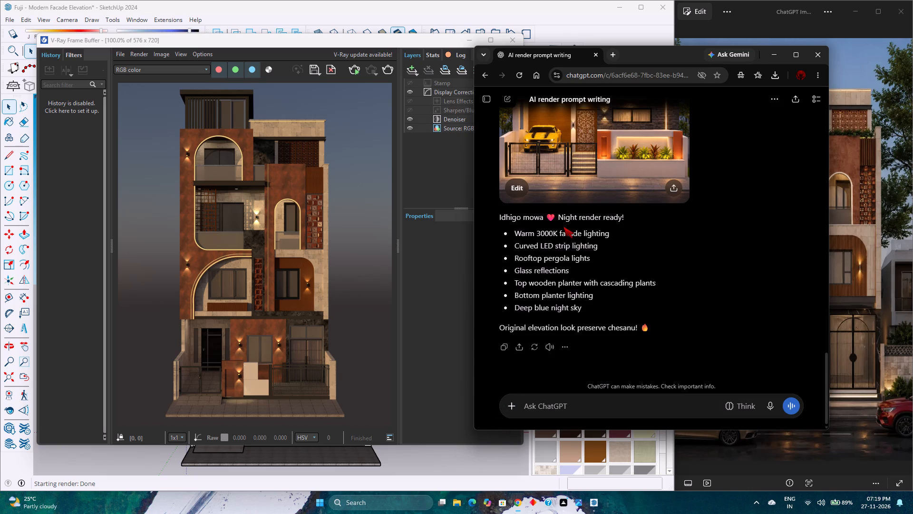
left_click(357, 155)
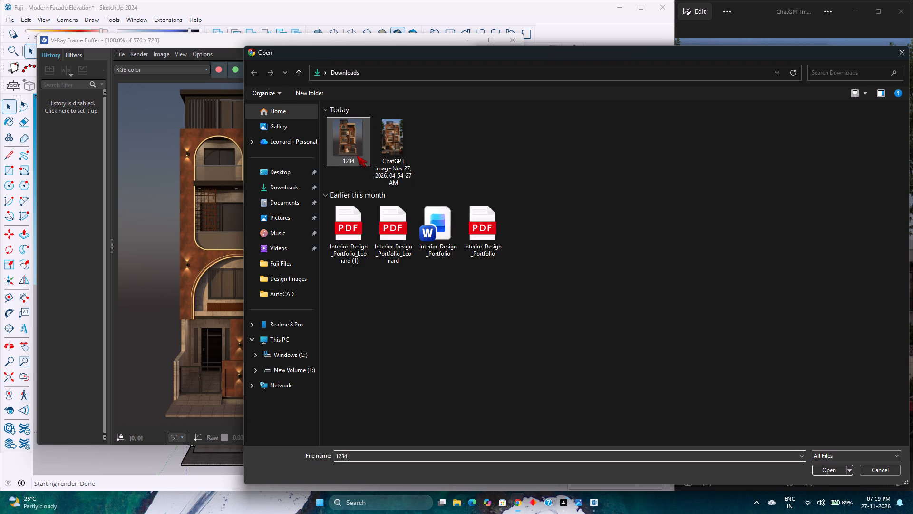
left_click(824, 470)
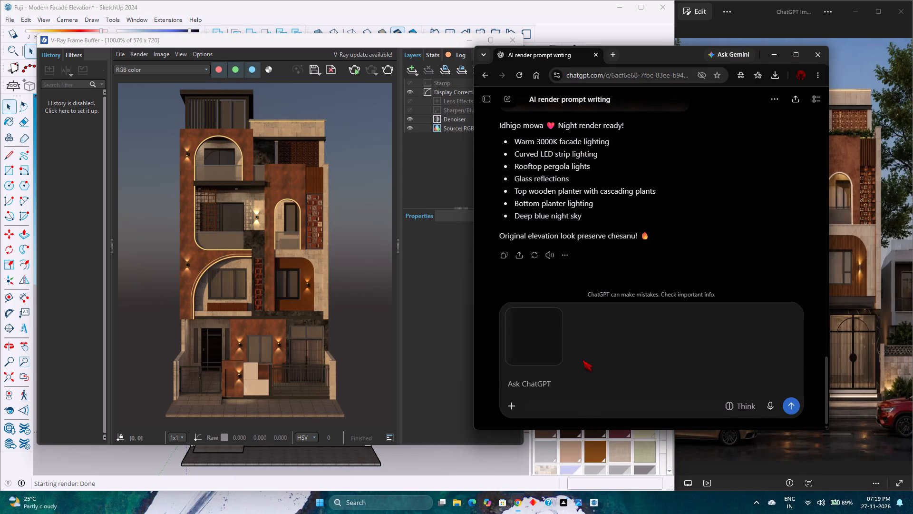
left_click(789, 405)
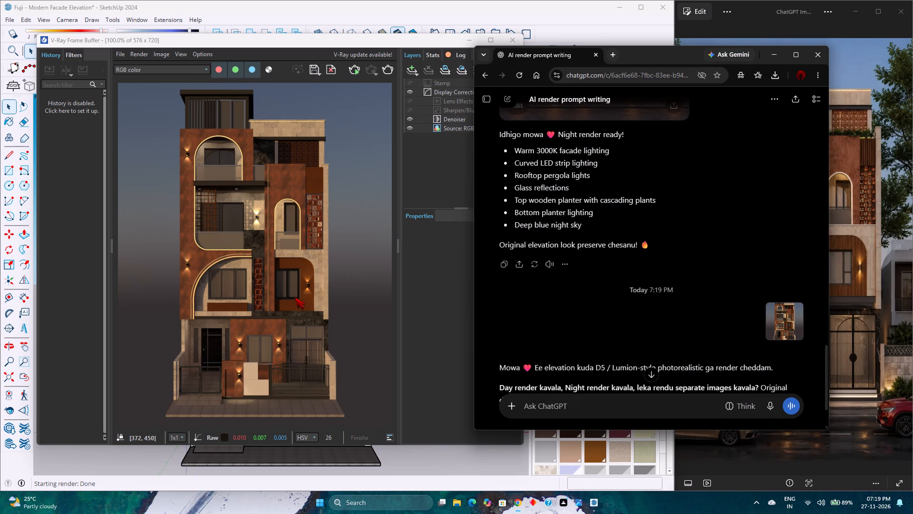
Read the chat's reply and answer "Day" to request a daytime render of the elevation.
scroll(561, 258, "down", 5)
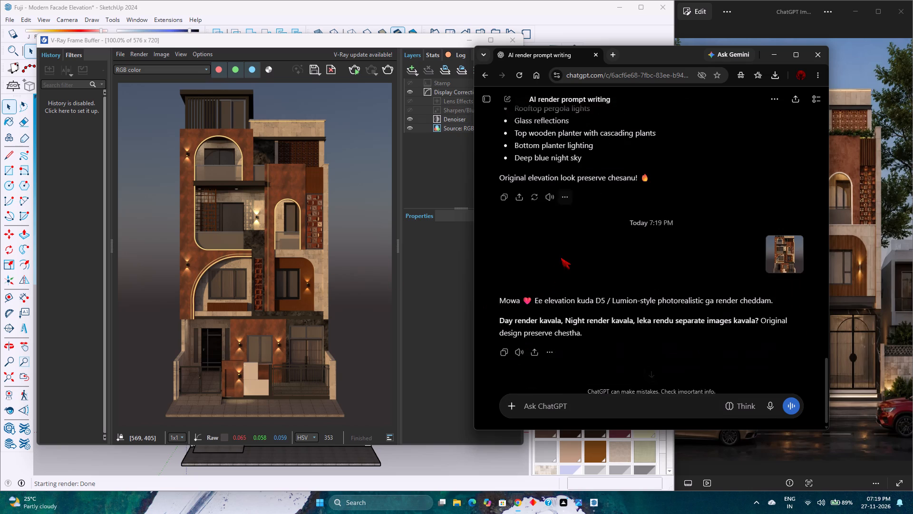
scroll(561, 257, "down", 1)
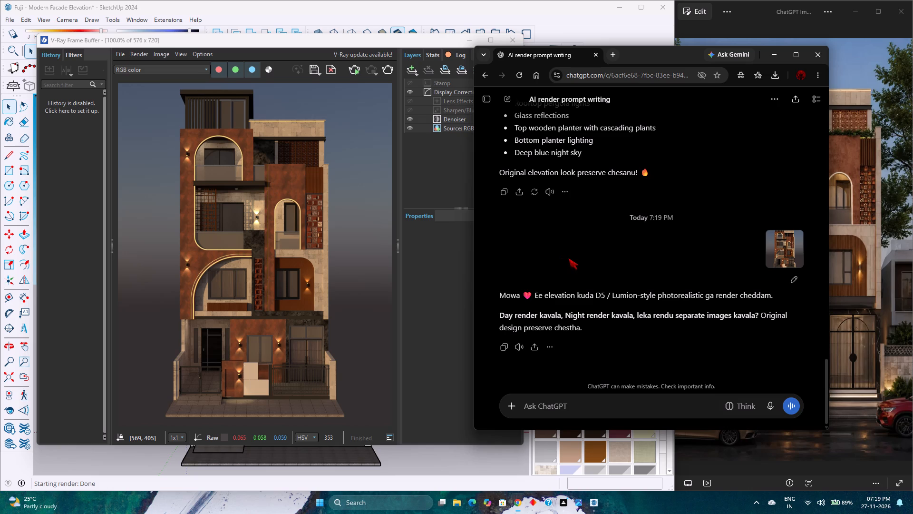
type("Day")
key("Return")
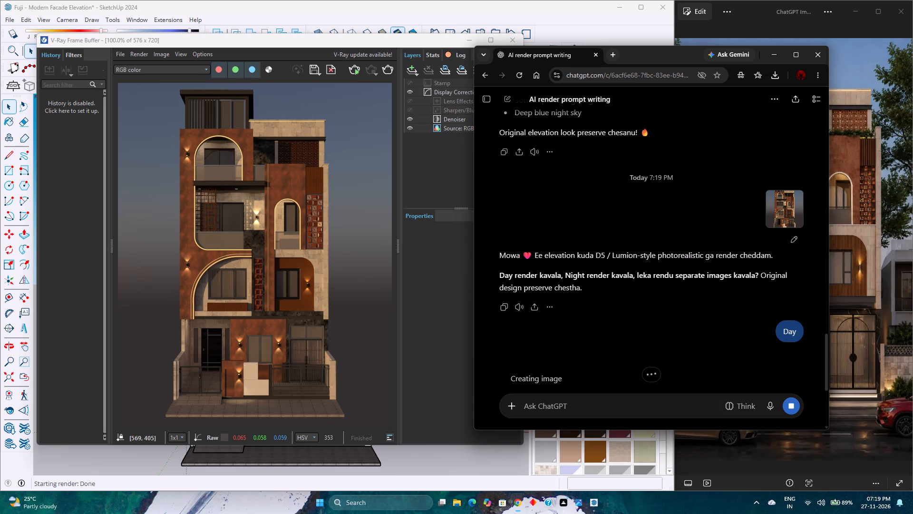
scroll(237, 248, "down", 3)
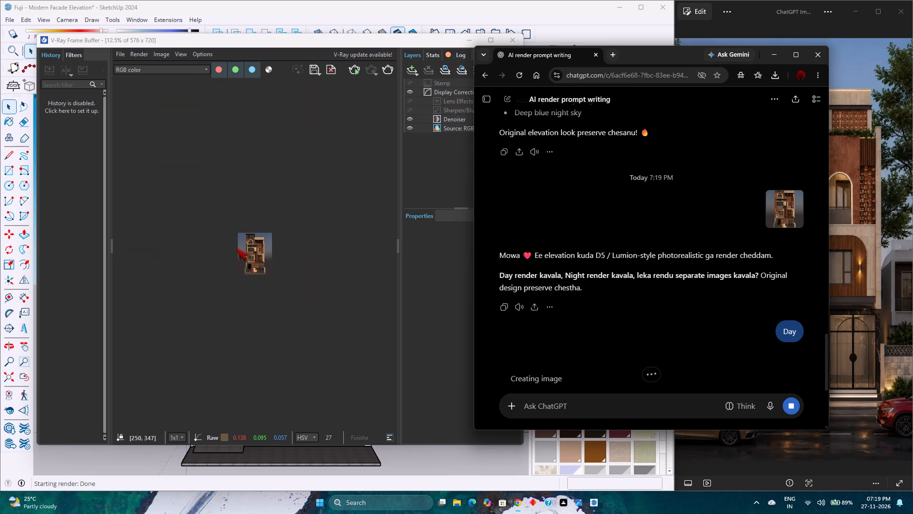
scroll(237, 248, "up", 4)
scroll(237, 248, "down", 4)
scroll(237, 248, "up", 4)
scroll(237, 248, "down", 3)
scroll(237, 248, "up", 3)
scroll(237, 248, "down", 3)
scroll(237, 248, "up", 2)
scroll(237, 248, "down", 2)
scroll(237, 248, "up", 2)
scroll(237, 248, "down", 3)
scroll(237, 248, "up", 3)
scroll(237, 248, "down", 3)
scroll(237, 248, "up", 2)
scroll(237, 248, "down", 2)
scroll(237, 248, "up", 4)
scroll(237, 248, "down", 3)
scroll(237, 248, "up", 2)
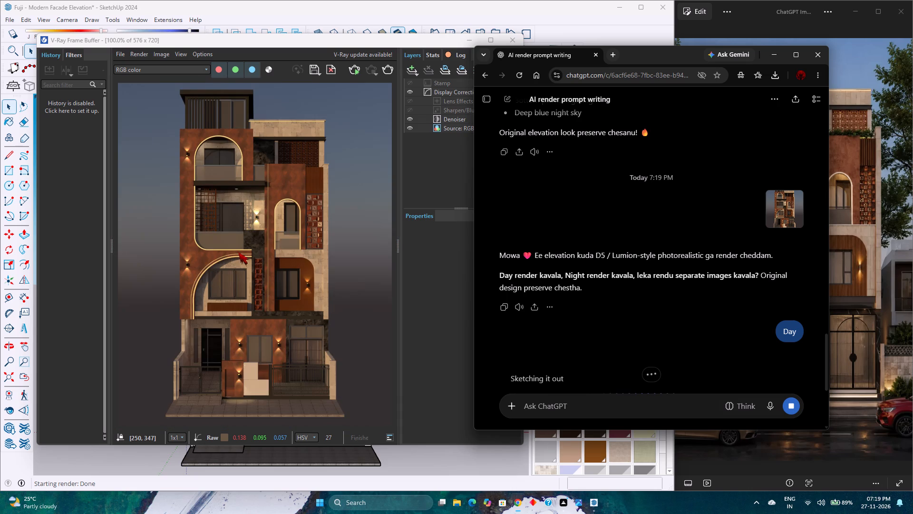
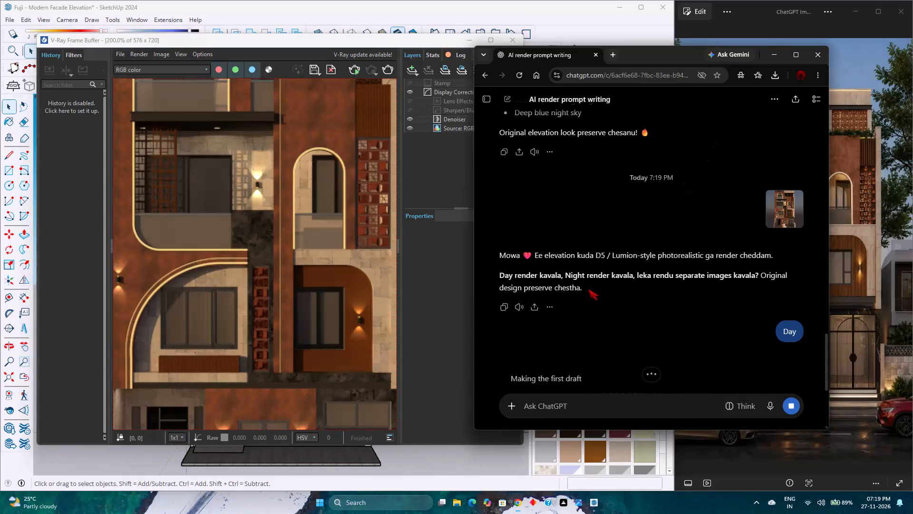
Check the day render's progress, then clear away the ChatGPT, reference image and V-Ray frame buffer windows and maximize SketchUp.
scroll(588, 289, "down", 7)
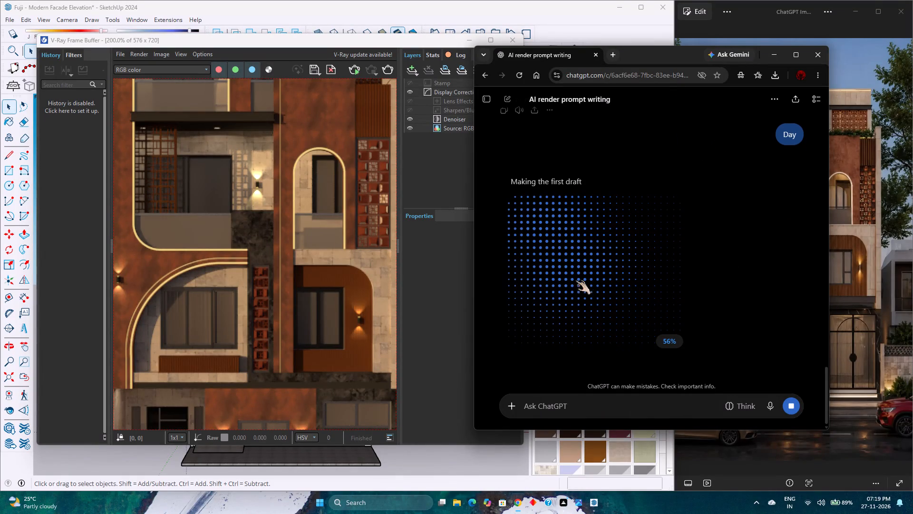
left_click(771, 51)
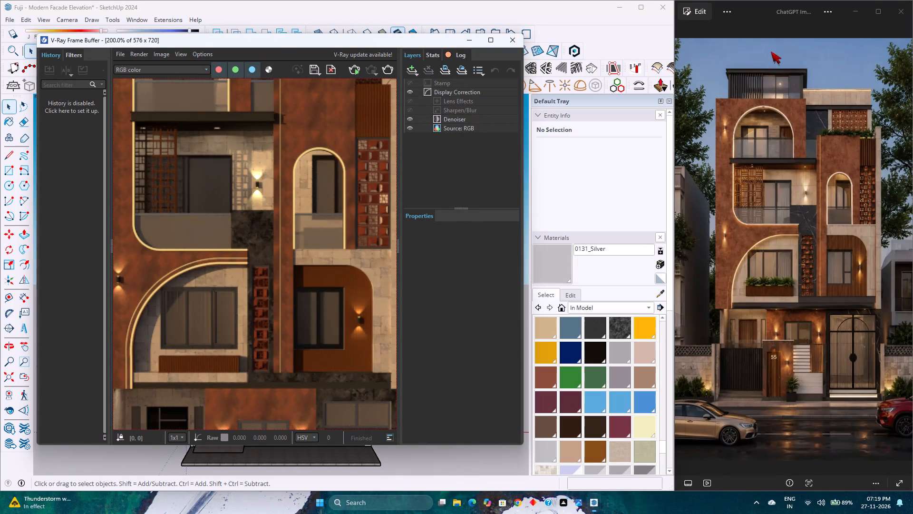
left_click(909, 9)
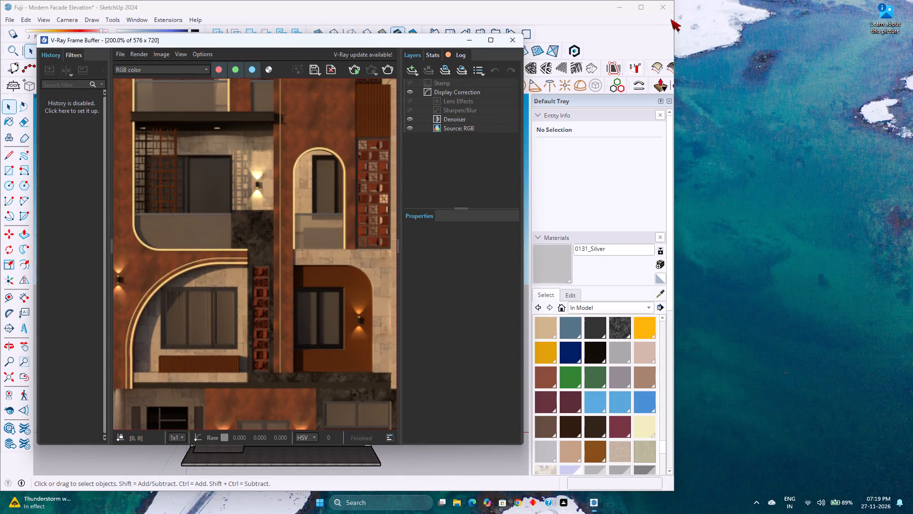
left_click(645, 8)
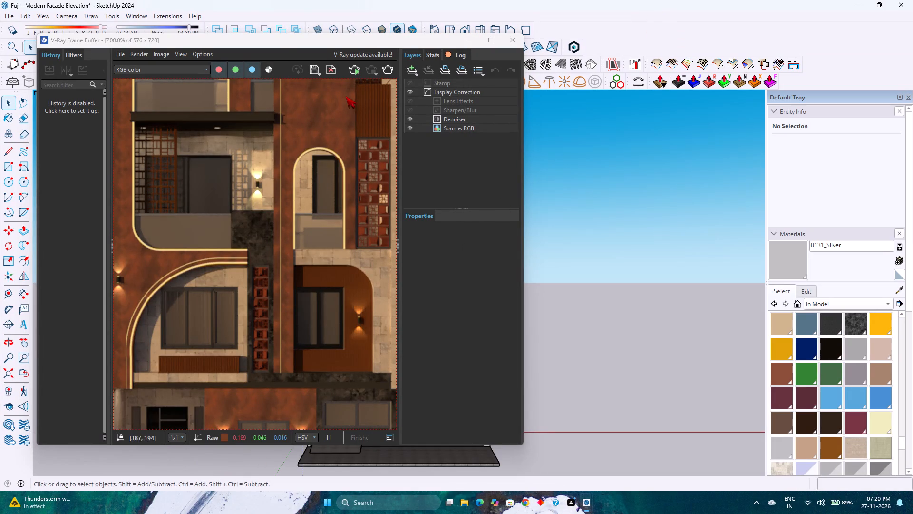
left_click_drag(392, 39, 700, 46)
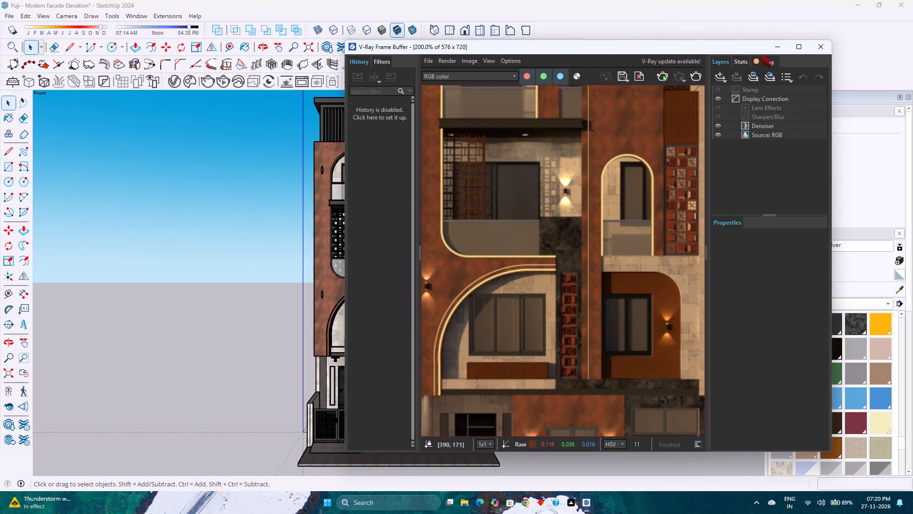
left_click(777, 42)
Examine the whole house model from an angled view showing the facade and side wall.
scroll(386, 321, "down", 3)
middle_click_drag(396, 319, 245, 314)
middle_click(245, 314)
scroll(294, 306, "up", 1)
scroll(295, 305, "down", 3)
scroll(295, 304, "up", 2)
scroll(295, 304, "down", 2)
scroll(295, 304, "up", 3)
scroll(295, 304, "down", 3)
scroll(295, 304, "up", 3)
scroll(295, 304, "down", 3)
scroll(295, 304, "up", 3)
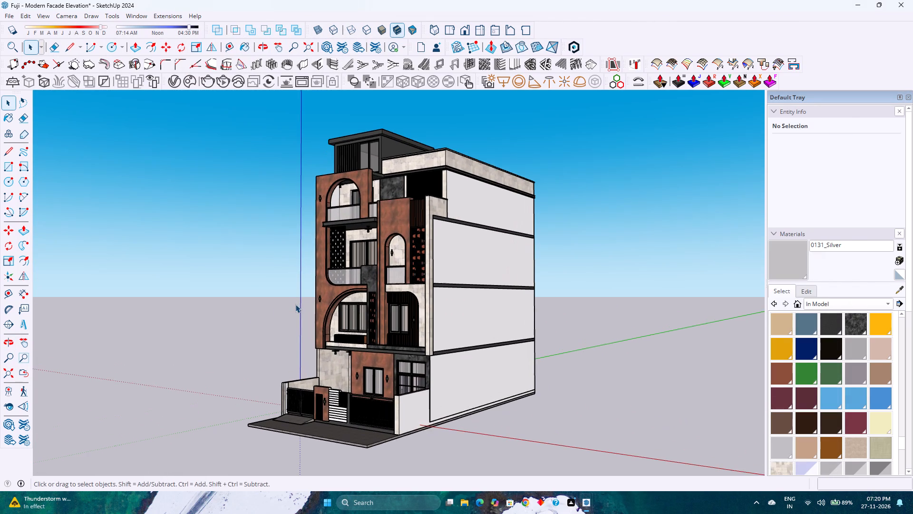
Return to the standard Front view, fit the whole house in view, and save the model.
left_click(469, 35)
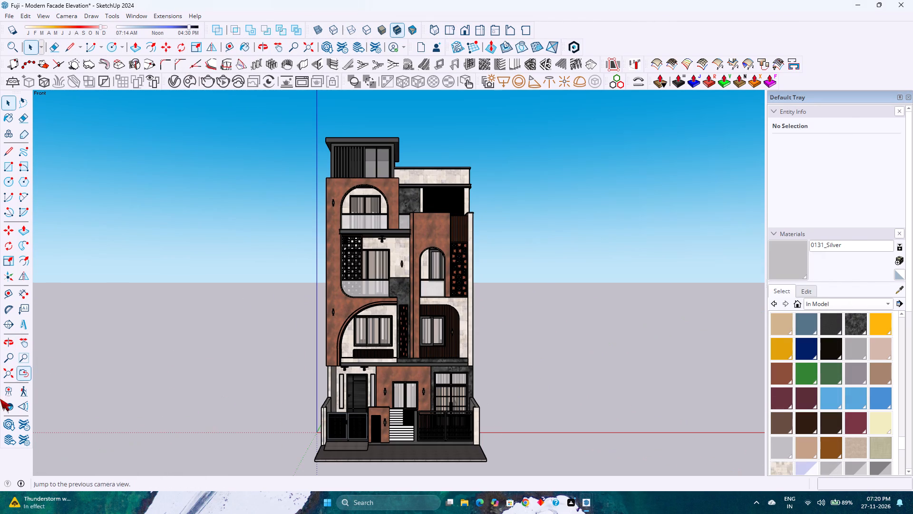
left_click(7, 369)
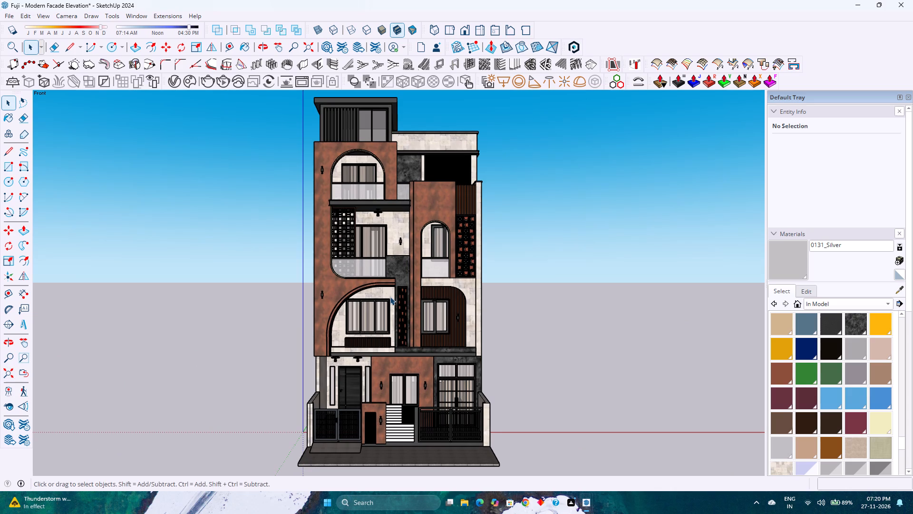
key("ctrl+s")
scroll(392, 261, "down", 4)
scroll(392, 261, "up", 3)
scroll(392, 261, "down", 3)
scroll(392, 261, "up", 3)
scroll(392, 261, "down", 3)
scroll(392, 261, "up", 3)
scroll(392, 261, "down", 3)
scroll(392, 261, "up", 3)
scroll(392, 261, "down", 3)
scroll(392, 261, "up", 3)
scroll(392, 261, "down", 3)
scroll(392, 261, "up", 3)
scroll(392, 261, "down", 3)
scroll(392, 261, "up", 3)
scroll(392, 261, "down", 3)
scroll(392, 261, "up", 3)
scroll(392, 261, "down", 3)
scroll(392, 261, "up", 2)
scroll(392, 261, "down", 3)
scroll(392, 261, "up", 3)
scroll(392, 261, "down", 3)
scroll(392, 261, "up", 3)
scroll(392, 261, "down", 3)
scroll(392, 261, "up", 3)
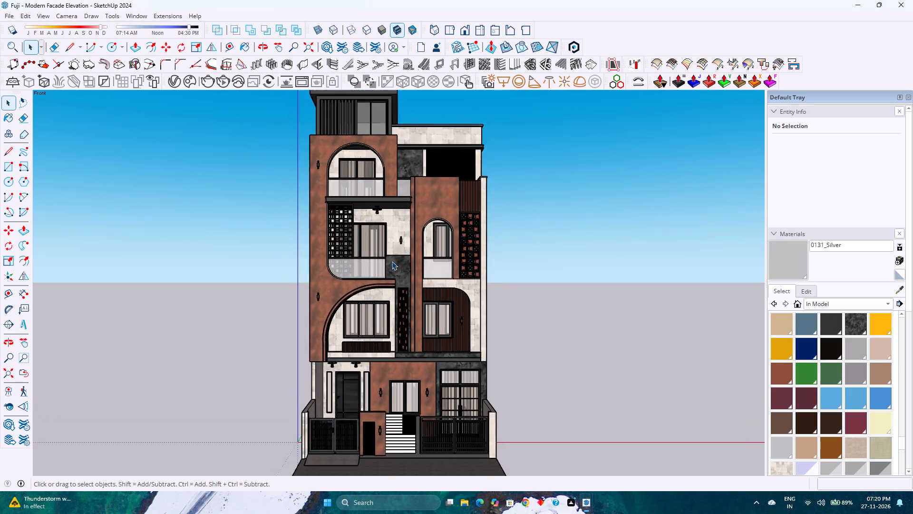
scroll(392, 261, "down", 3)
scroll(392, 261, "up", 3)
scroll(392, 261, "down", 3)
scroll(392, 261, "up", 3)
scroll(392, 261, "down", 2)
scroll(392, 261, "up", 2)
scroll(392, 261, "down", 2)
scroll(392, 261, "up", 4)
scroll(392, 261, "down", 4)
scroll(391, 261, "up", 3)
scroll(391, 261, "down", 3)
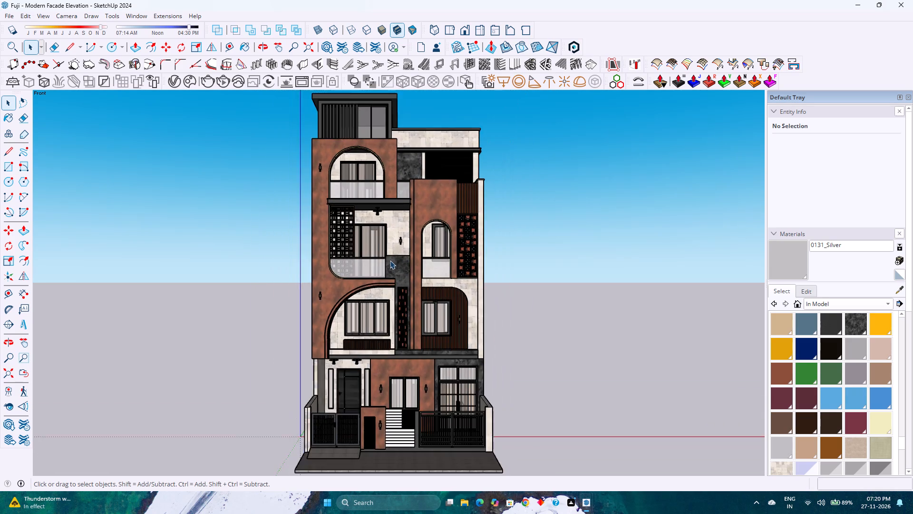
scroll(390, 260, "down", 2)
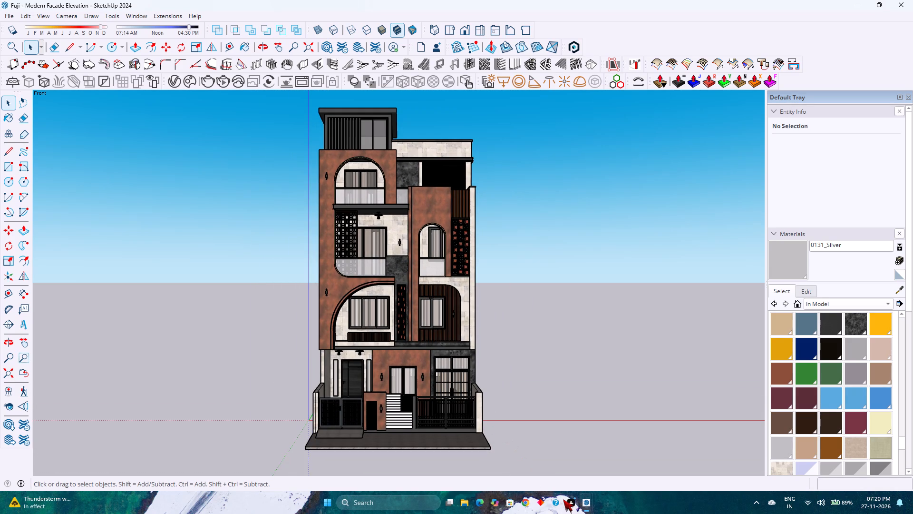
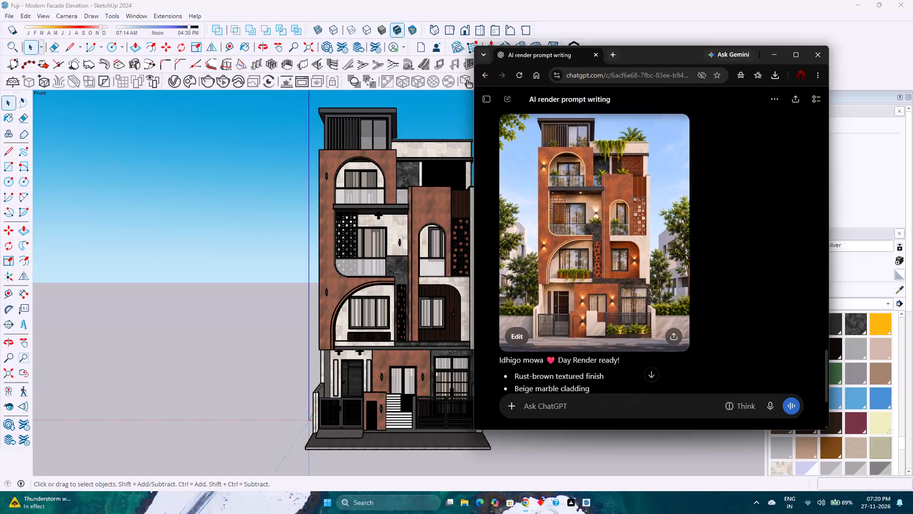
Open the ChatGPT day render in the enlarged image viewer and examine the facade, lighting and planting.
left_click(569, 278)
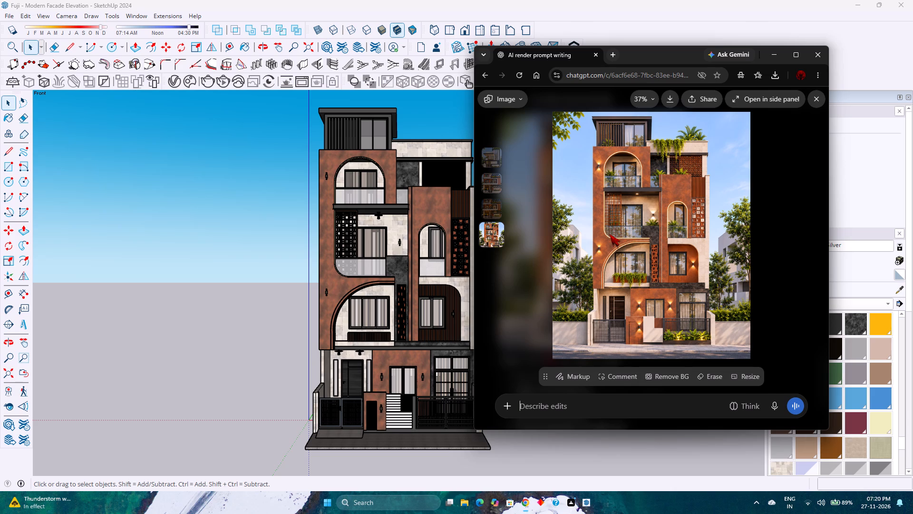
scroll(676, 291, "down", 2)
scroll(676, 291, "up", 3)
scroll(676, 291, "down", 2)
scroll(676, 291, "up", 2)
scroll(676, 291, "down", 8)
scroll(676, 291, "up", 4)
scroll(676, 291, "down", 3)
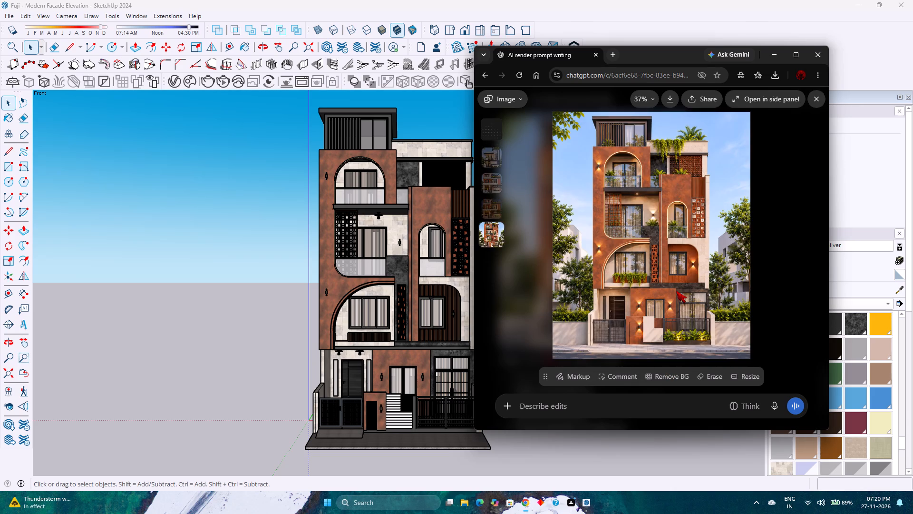
scroll(676, 291, "up", 2)
scroll(676, 291, "down", 3)
Download the day render image, close the image viewer and clear the ChatGPT window away.
left_click(674, 101)
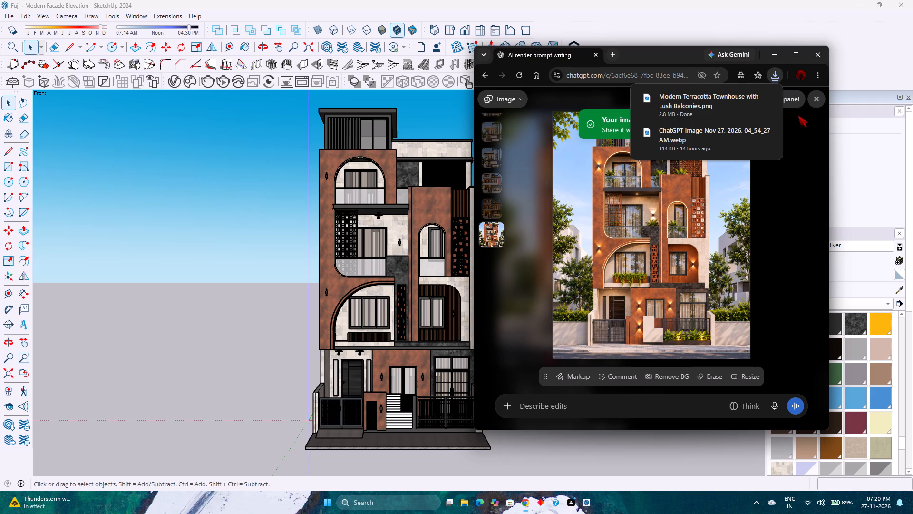
left_click(811, 97)
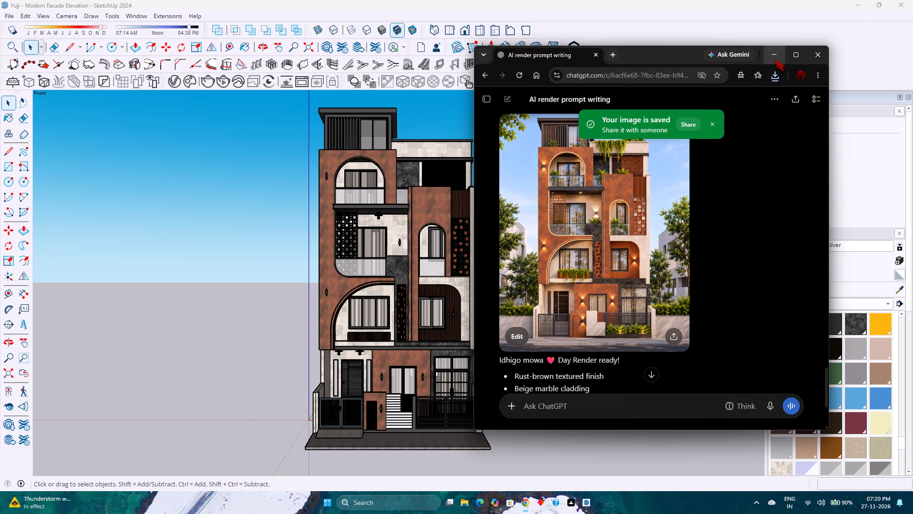
left_click(775, 59)
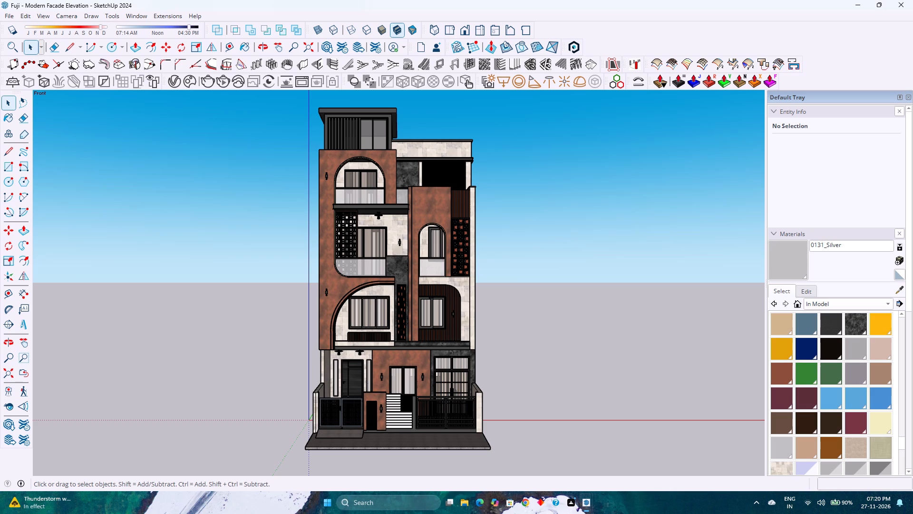
In the Downloads folder, rename the newly downloaded day render image as Fuji - Modern Facade Elevation.
left_click(465, 503)
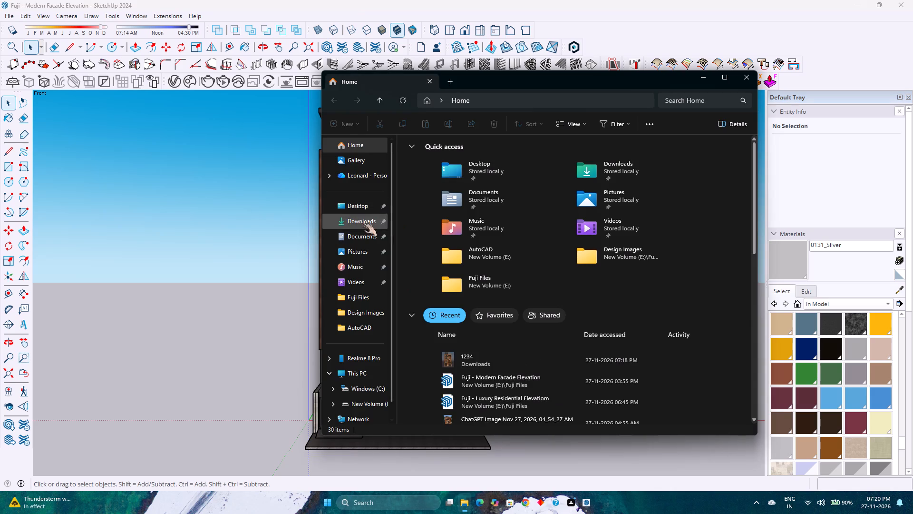
left_click(362, 222)
left_click(432, 186)
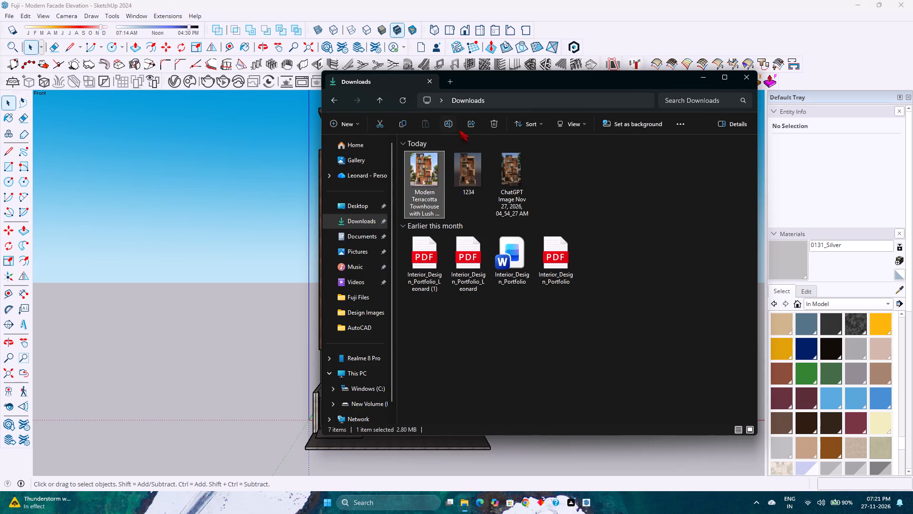
left_click(454, 126)
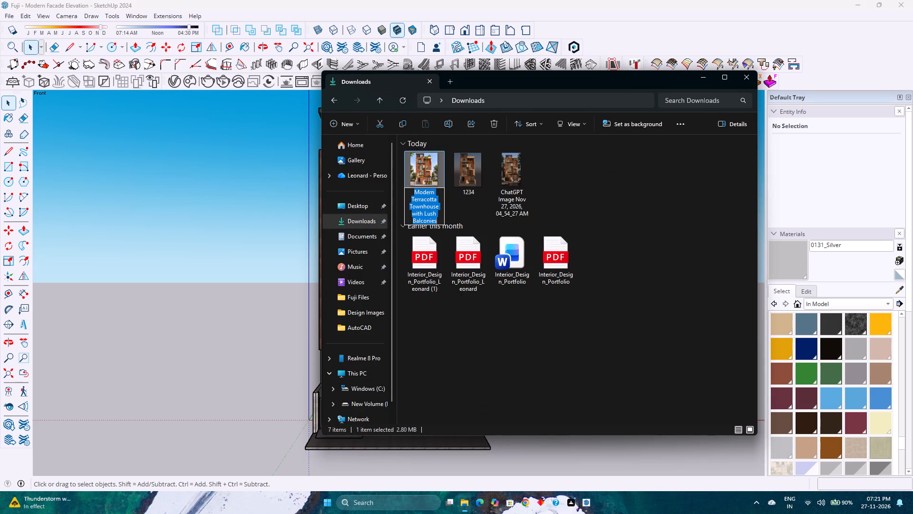
type("Fuji")
key("space")
type("-")
key("space")
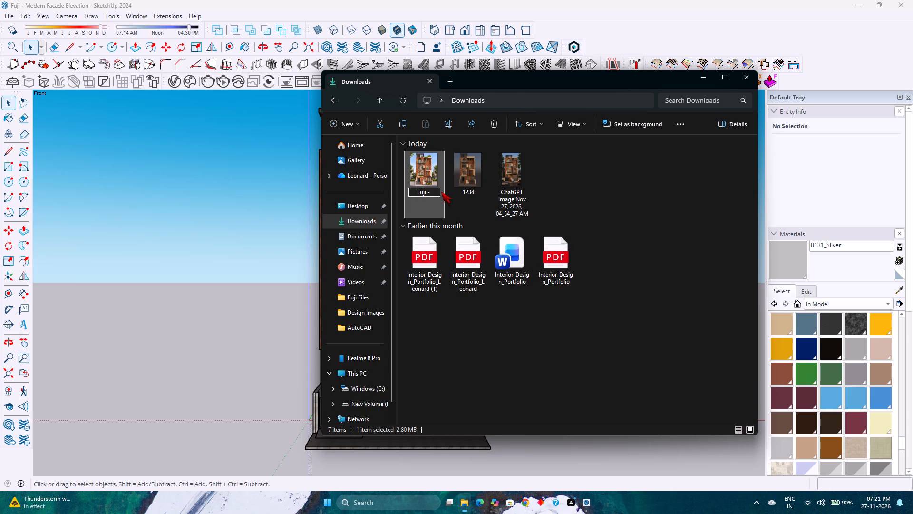
type("Modern")
key("space")
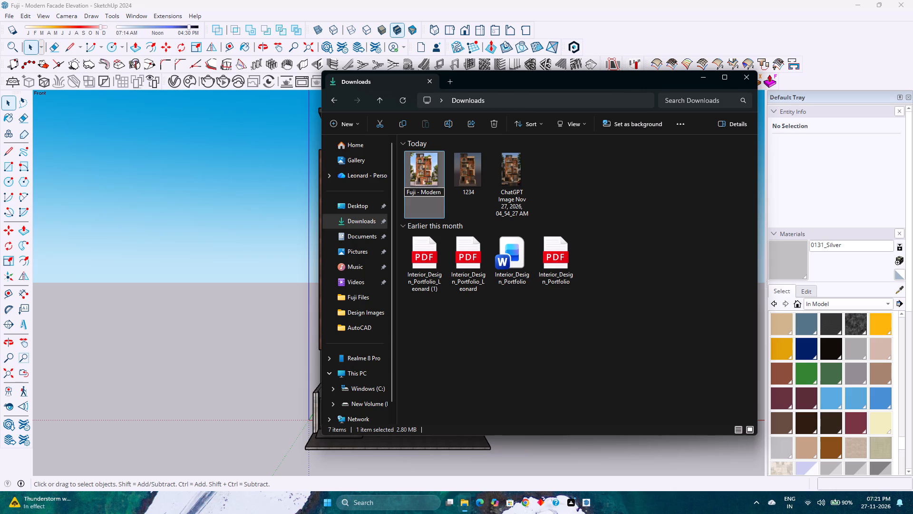
type("Facade")
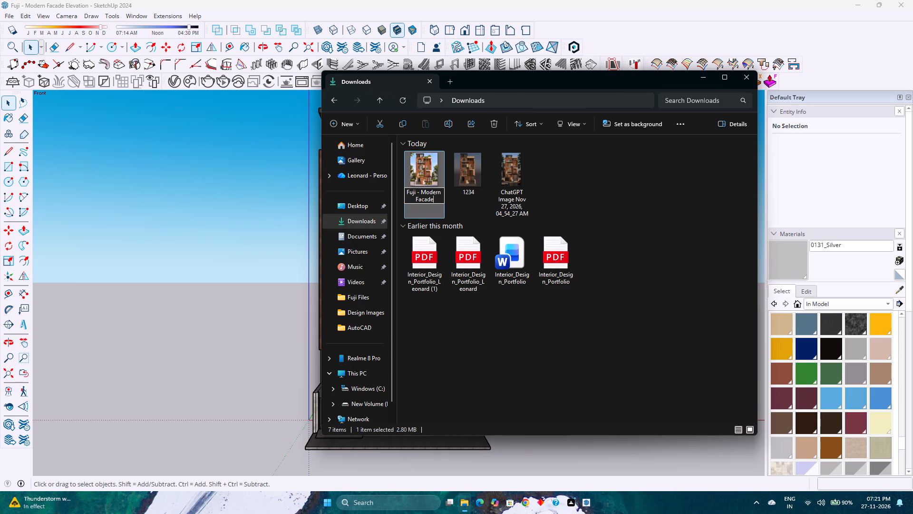
key("space")
type("Elevation")
key("Return")
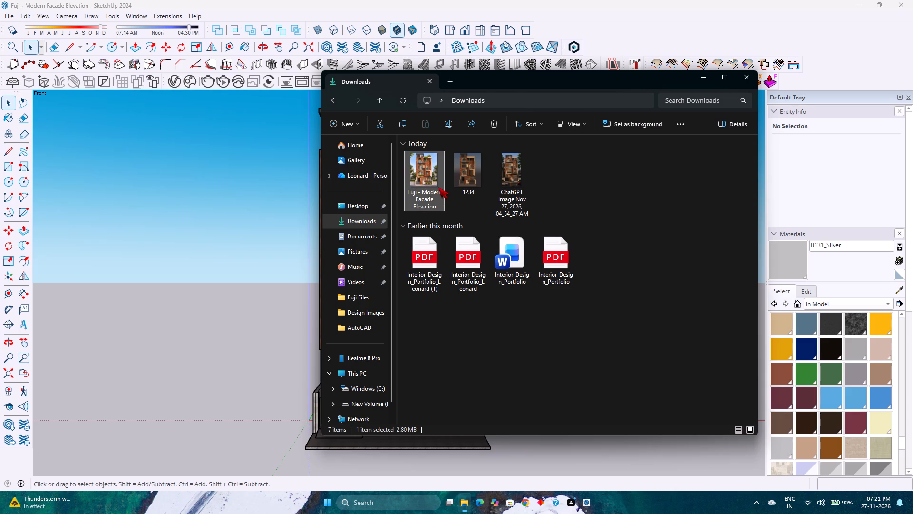
Delete the 1234 image and the older ChatGPT image from Downloads, then return to the SketchUp model.
left_click_drag(571, 199, 474, 172)
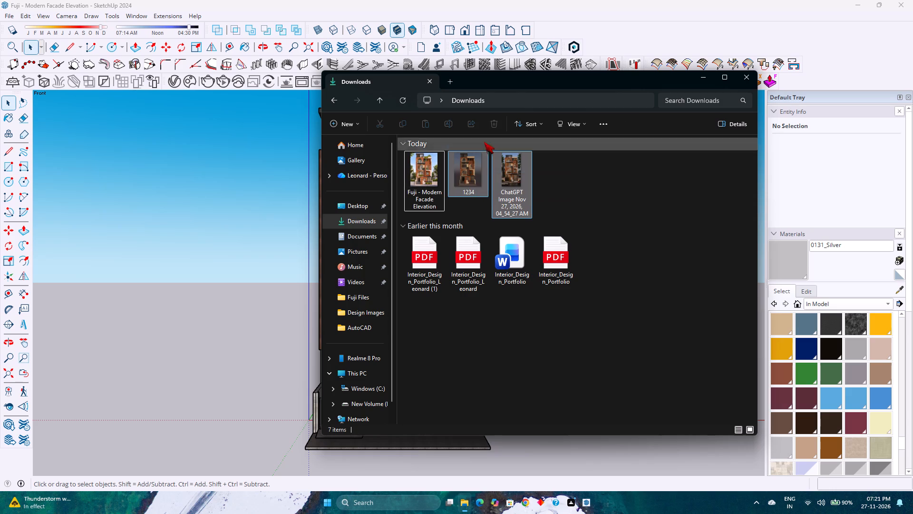
left_click(494, 120)
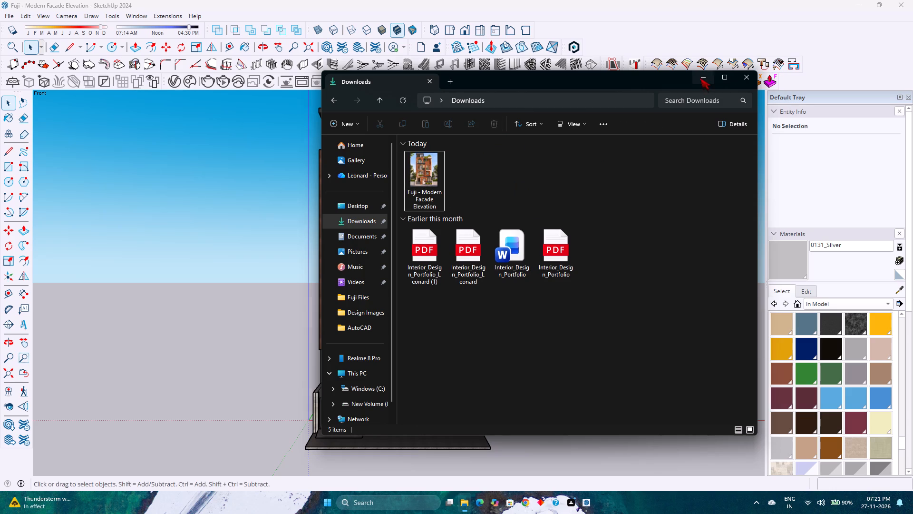
left_click(700, 78)
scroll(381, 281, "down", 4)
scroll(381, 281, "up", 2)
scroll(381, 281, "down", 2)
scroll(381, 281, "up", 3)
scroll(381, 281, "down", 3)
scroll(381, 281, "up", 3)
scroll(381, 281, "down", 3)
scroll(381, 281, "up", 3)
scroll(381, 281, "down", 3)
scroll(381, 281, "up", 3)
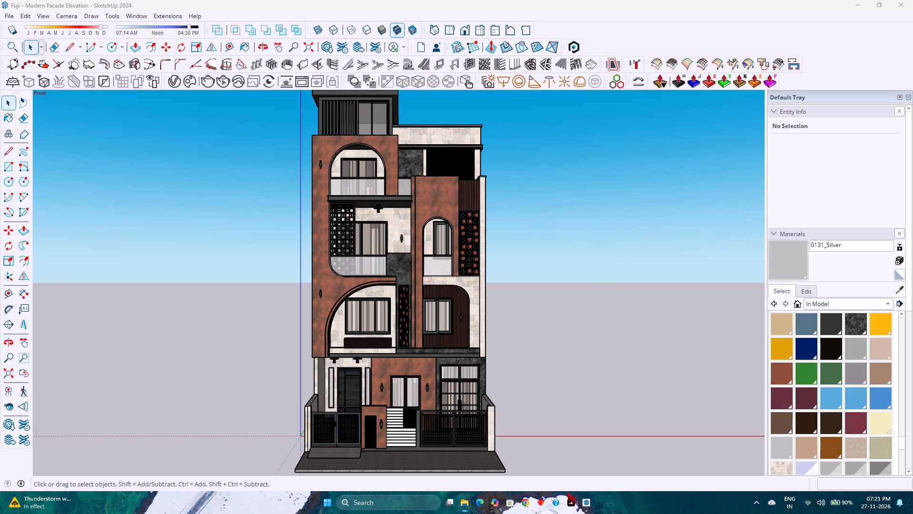
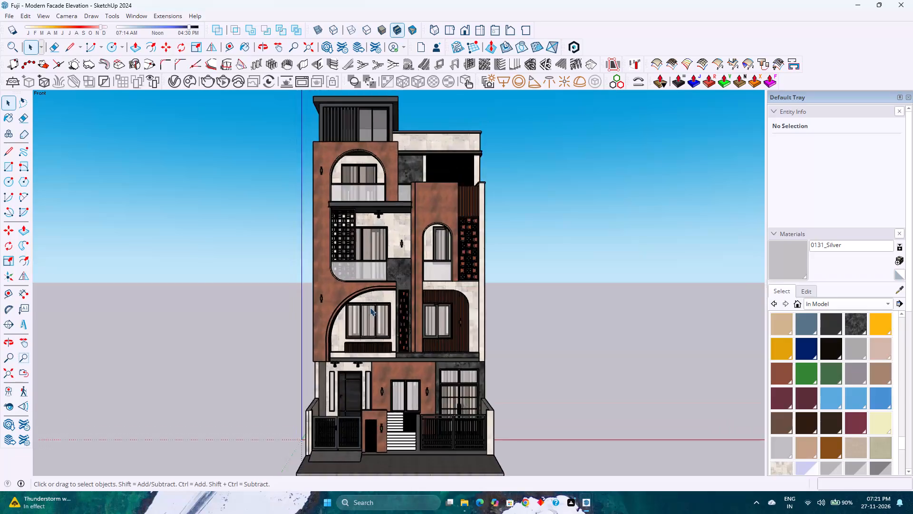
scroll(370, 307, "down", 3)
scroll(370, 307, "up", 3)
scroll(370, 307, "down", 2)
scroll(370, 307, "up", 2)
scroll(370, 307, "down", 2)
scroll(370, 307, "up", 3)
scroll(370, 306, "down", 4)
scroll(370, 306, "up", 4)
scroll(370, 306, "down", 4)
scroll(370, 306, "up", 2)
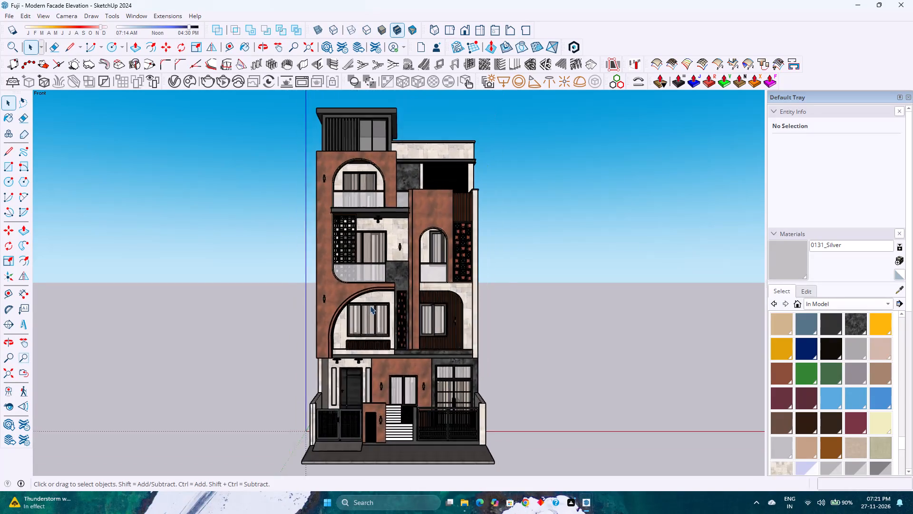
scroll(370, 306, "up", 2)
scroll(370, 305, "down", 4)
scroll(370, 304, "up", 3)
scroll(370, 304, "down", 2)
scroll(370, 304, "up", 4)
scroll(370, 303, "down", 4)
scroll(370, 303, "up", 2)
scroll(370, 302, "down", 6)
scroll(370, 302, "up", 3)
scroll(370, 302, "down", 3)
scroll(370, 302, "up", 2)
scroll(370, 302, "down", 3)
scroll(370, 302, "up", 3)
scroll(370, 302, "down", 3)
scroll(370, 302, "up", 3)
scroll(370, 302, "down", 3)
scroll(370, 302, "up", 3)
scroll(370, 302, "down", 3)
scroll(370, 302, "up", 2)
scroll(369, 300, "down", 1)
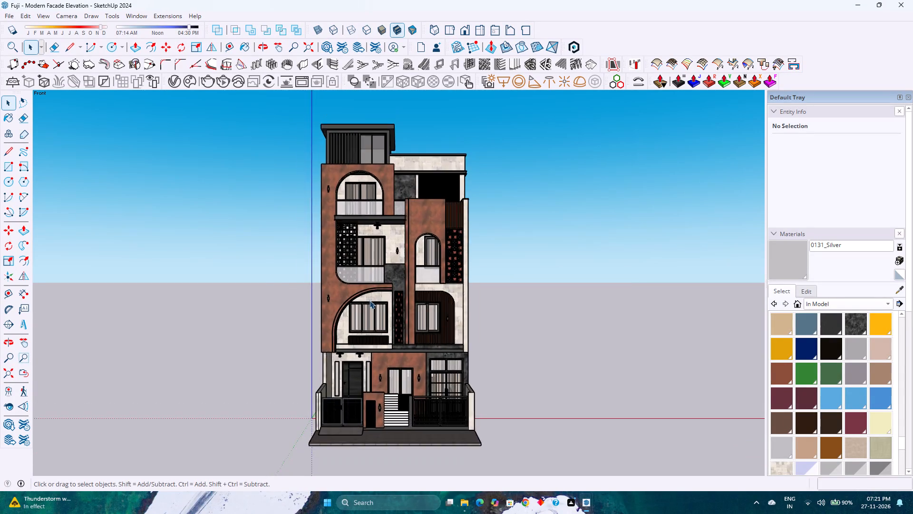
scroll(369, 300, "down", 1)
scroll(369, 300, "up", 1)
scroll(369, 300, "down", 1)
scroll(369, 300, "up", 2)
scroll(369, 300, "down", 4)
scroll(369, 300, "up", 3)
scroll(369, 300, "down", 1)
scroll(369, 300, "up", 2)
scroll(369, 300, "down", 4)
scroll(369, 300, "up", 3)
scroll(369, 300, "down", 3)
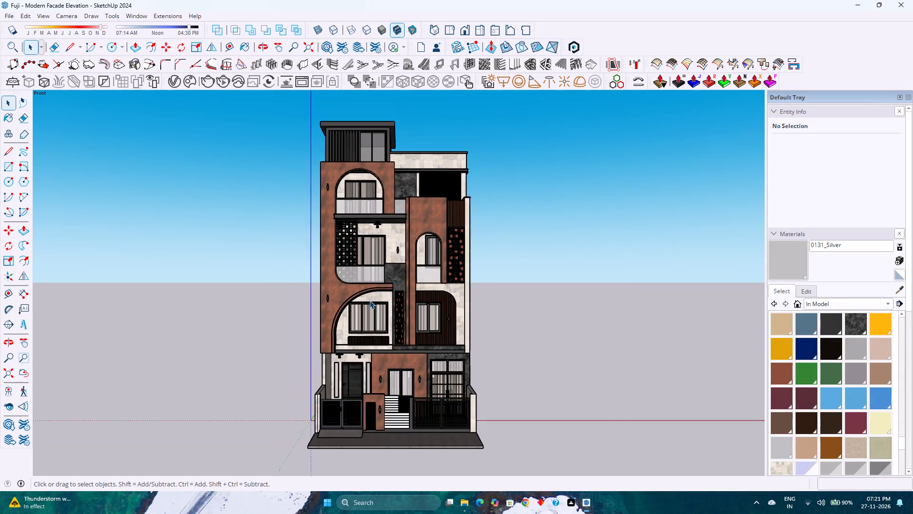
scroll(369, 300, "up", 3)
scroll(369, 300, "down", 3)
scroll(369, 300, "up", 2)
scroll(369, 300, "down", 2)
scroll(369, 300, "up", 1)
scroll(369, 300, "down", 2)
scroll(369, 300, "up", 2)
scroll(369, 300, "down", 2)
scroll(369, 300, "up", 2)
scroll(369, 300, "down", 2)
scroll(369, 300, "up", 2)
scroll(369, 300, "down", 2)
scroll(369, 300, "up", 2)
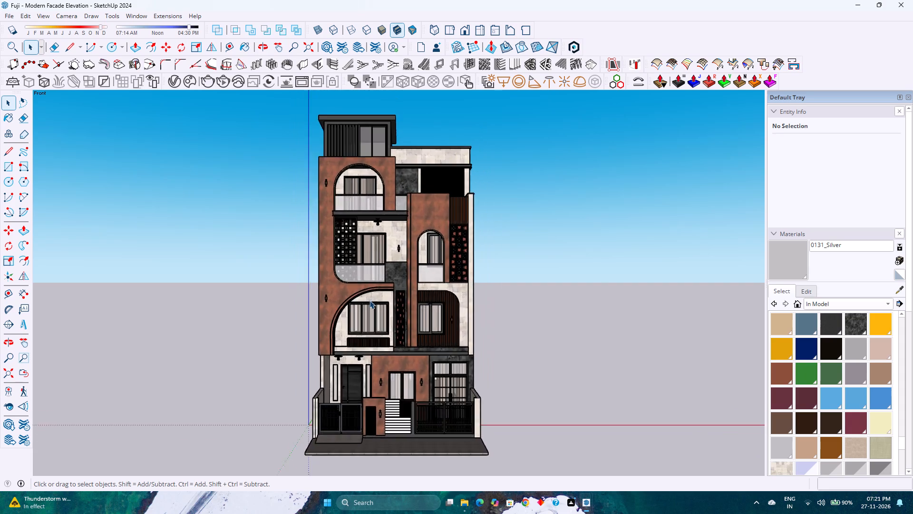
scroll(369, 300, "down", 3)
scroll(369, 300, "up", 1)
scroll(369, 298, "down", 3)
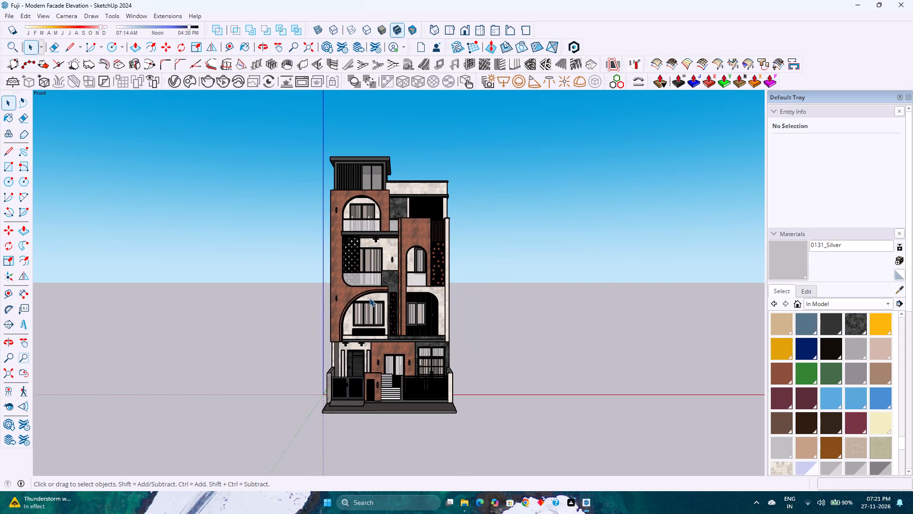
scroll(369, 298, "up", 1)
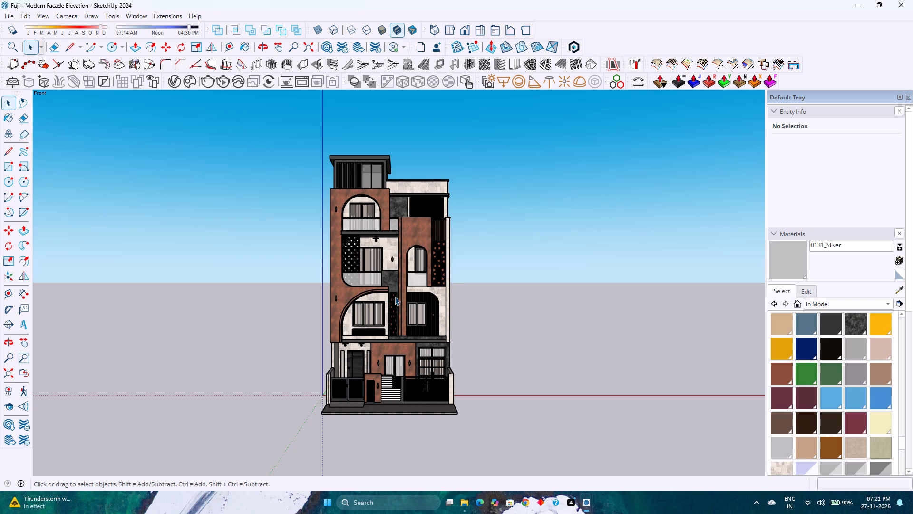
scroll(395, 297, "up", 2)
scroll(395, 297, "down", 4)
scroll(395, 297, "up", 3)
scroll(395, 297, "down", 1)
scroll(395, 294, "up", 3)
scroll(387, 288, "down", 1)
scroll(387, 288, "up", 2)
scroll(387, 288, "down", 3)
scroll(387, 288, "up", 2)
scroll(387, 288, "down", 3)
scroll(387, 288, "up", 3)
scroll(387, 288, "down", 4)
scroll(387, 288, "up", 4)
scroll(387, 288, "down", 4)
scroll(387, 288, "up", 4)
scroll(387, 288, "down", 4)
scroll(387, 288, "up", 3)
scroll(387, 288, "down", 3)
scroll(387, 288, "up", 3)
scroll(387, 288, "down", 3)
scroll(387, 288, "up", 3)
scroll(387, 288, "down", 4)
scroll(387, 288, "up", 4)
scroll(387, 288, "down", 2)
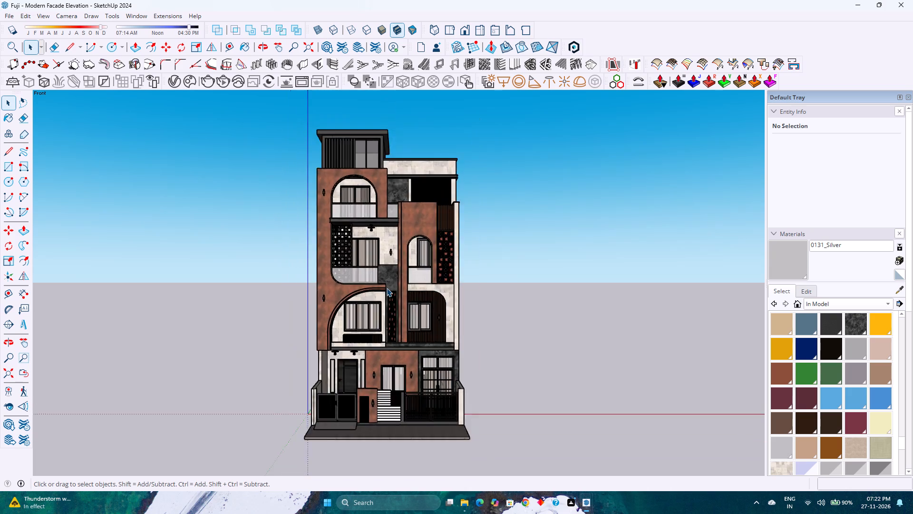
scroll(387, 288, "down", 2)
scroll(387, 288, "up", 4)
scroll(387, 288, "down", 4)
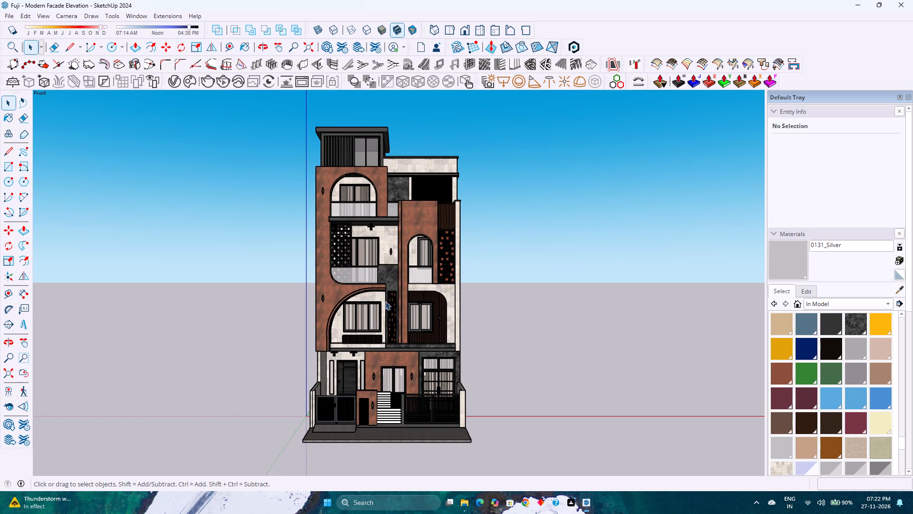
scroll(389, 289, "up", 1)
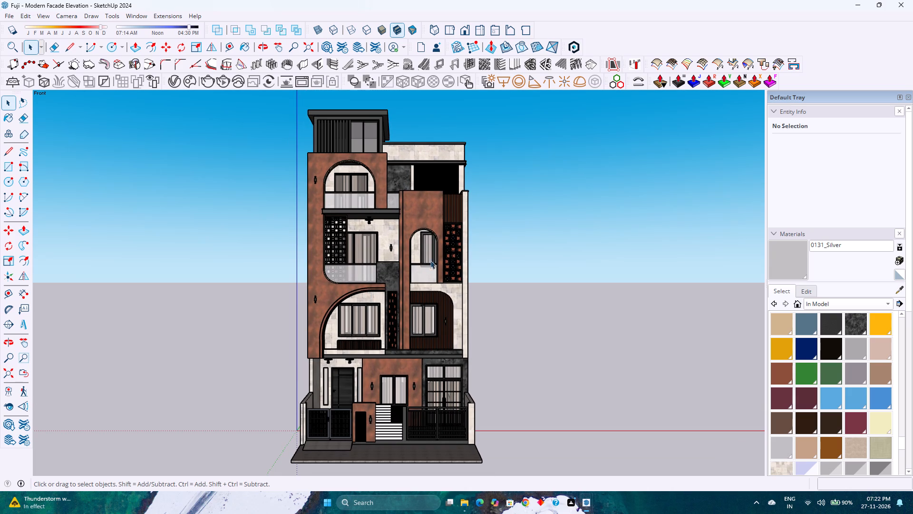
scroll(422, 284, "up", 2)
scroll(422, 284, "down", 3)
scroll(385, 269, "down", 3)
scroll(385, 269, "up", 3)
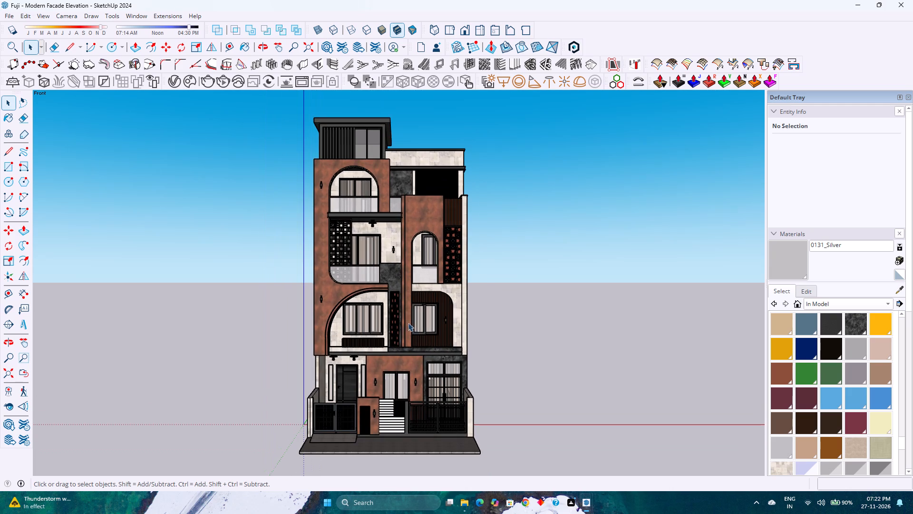
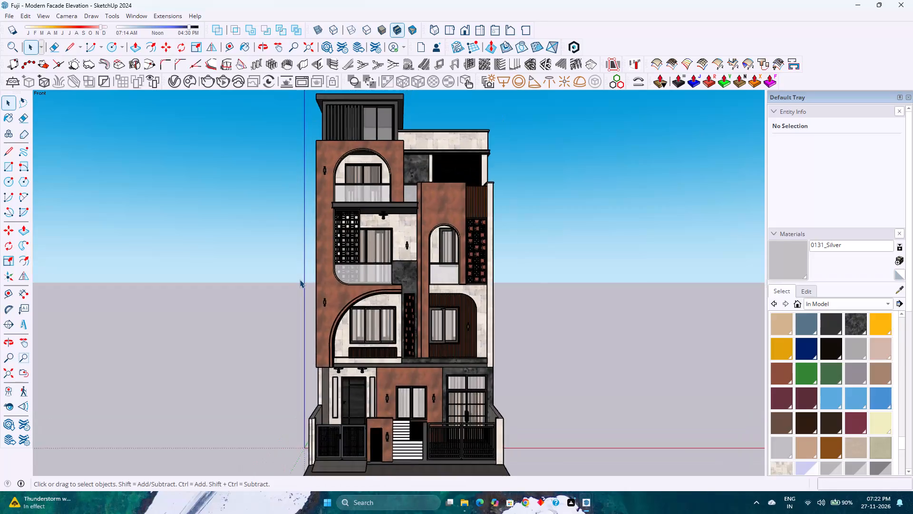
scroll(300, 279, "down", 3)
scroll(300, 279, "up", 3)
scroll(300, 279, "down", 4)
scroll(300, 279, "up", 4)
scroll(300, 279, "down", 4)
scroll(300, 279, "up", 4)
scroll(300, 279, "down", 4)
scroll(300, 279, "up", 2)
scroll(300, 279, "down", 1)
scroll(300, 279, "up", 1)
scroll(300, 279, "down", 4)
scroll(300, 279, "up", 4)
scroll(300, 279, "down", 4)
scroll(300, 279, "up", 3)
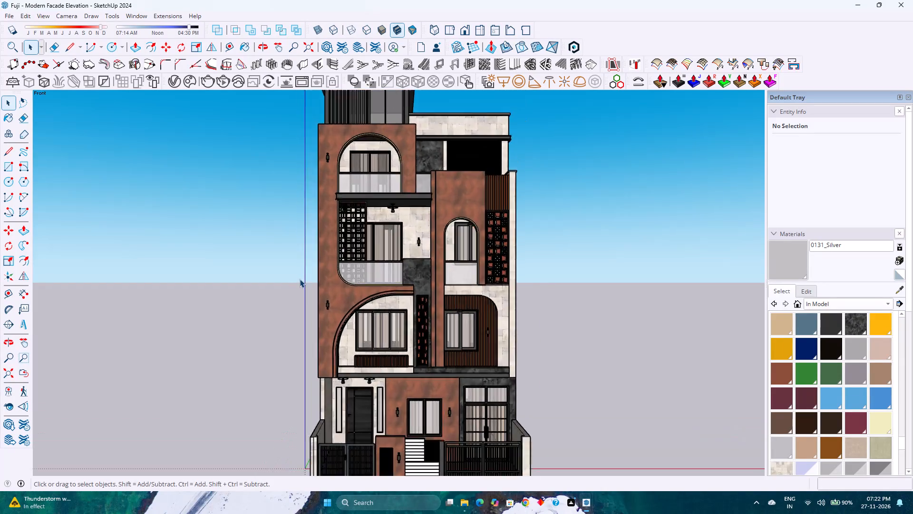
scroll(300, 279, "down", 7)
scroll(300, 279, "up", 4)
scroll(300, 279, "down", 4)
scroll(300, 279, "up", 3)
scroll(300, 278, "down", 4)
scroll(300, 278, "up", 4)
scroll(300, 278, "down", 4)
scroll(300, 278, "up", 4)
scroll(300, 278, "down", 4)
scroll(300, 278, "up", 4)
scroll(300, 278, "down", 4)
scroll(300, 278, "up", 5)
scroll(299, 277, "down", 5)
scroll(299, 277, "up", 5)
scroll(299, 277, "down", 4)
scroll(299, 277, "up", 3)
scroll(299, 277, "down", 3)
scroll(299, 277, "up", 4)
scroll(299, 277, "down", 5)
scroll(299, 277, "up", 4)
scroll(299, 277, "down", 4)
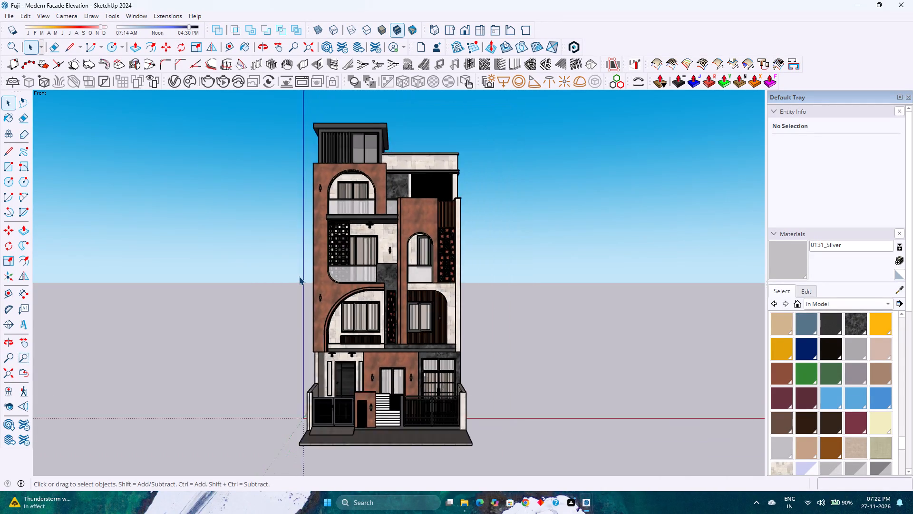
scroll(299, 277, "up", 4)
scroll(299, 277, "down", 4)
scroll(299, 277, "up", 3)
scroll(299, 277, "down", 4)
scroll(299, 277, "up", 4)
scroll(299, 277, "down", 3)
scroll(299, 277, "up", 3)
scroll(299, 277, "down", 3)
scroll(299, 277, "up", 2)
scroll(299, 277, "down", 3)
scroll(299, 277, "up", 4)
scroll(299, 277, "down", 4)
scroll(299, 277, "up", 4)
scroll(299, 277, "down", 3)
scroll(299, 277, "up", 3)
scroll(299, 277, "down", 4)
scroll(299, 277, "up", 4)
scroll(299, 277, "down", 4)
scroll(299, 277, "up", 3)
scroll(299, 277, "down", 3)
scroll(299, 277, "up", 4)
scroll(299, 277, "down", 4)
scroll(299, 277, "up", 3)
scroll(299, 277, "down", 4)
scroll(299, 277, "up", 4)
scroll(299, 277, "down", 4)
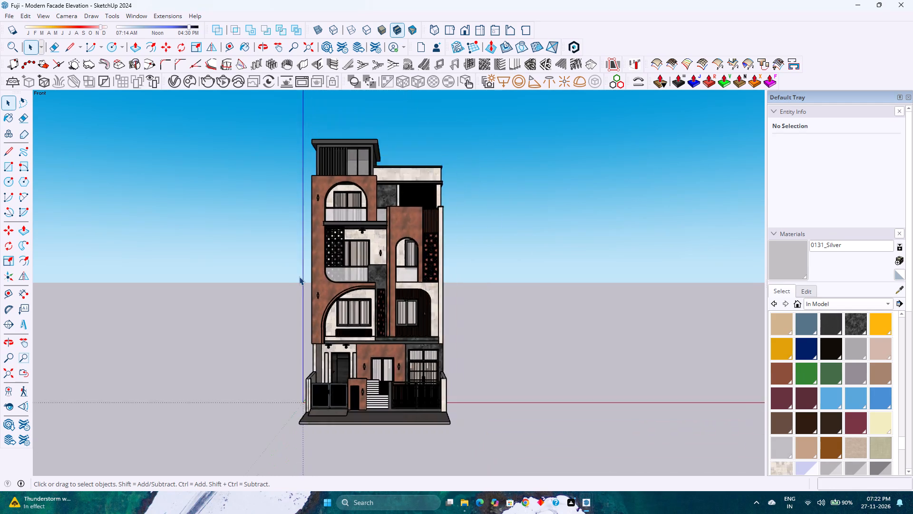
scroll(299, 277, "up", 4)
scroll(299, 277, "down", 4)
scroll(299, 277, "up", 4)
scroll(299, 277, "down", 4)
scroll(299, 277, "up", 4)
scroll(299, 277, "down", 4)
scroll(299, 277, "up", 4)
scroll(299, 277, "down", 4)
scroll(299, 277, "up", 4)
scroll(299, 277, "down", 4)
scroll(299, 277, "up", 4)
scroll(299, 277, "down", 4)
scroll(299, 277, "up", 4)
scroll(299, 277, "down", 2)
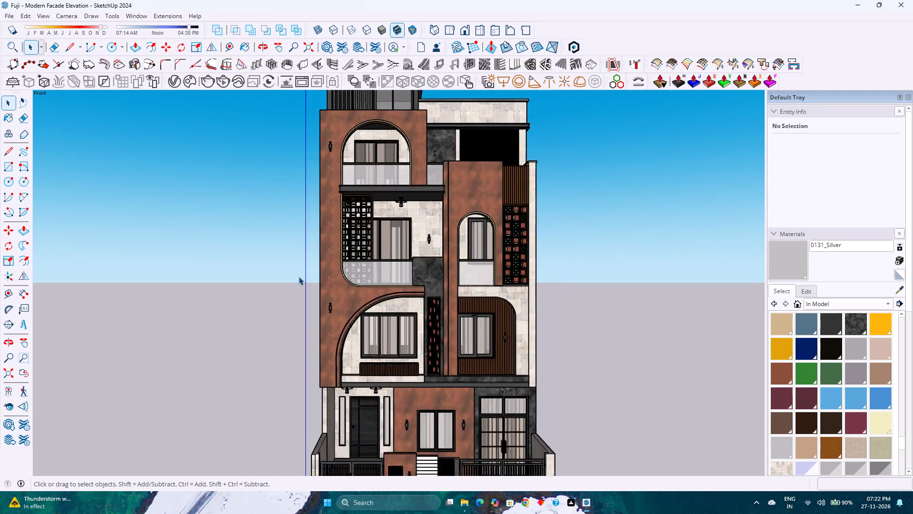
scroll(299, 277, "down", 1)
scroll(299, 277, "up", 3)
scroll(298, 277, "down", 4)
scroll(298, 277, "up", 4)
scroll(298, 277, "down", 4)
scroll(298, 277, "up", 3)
Save the Fuji - Modern Facade Elevation model under its existing file name.
left_click(14, 369)
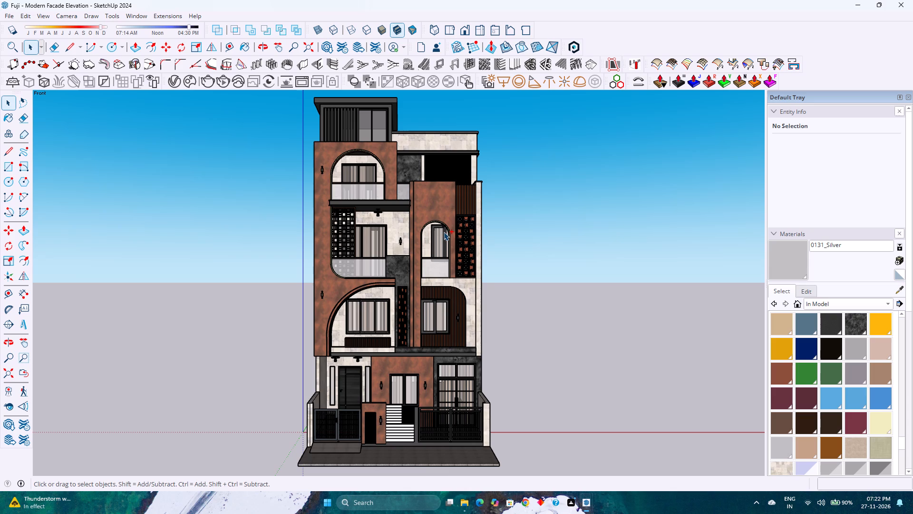
key("ctrl+s")
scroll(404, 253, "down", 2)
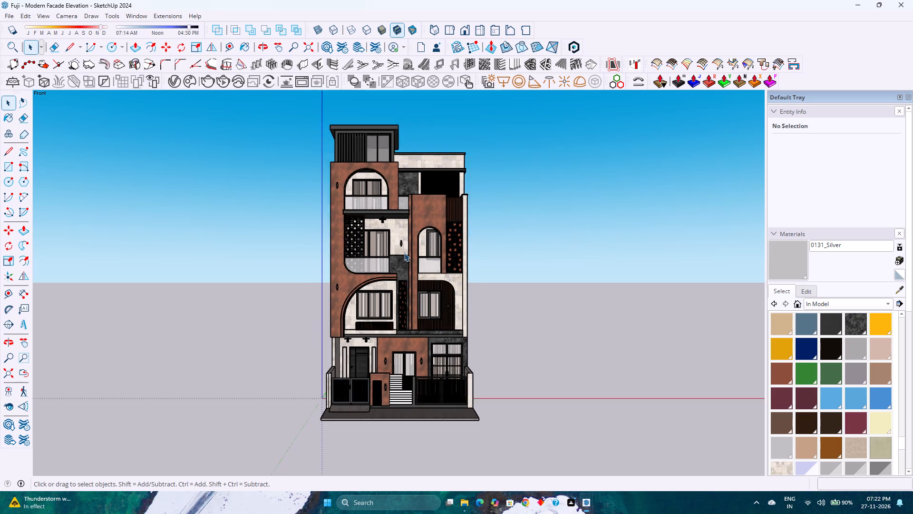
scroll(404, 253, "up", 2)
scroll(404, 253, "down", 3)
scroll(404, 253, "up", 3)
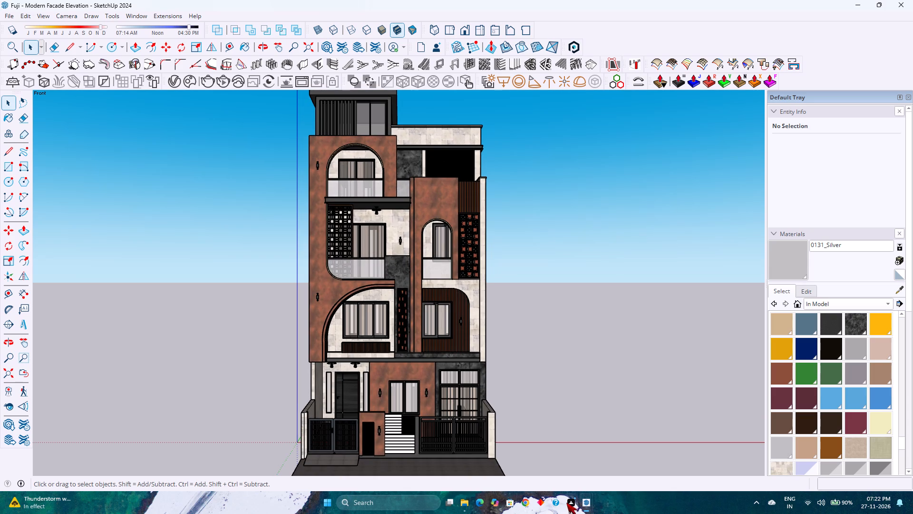
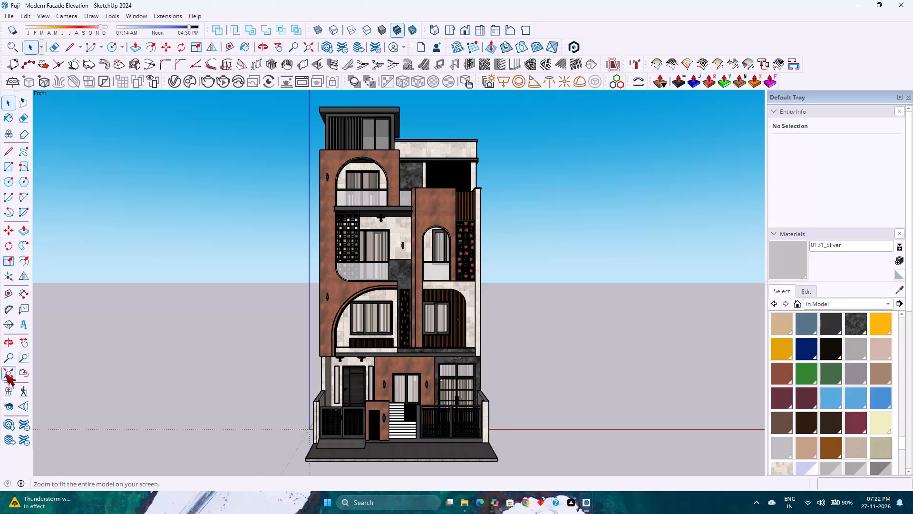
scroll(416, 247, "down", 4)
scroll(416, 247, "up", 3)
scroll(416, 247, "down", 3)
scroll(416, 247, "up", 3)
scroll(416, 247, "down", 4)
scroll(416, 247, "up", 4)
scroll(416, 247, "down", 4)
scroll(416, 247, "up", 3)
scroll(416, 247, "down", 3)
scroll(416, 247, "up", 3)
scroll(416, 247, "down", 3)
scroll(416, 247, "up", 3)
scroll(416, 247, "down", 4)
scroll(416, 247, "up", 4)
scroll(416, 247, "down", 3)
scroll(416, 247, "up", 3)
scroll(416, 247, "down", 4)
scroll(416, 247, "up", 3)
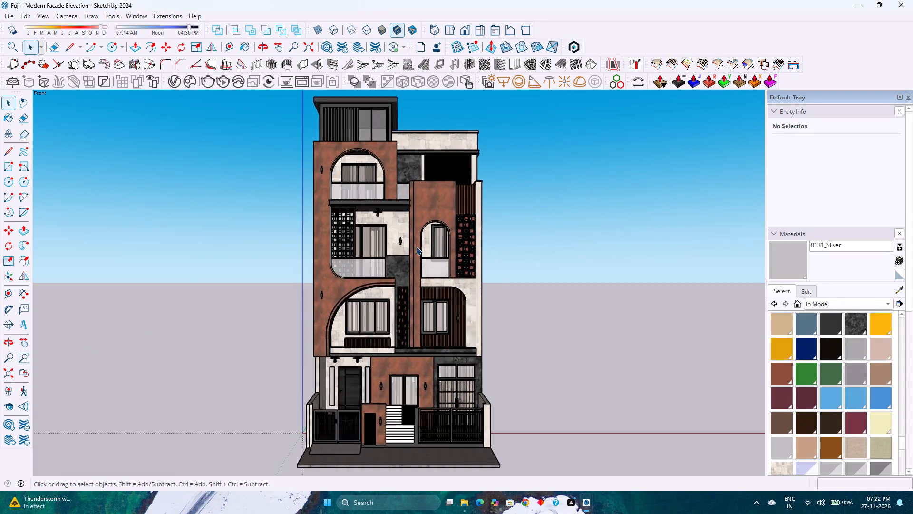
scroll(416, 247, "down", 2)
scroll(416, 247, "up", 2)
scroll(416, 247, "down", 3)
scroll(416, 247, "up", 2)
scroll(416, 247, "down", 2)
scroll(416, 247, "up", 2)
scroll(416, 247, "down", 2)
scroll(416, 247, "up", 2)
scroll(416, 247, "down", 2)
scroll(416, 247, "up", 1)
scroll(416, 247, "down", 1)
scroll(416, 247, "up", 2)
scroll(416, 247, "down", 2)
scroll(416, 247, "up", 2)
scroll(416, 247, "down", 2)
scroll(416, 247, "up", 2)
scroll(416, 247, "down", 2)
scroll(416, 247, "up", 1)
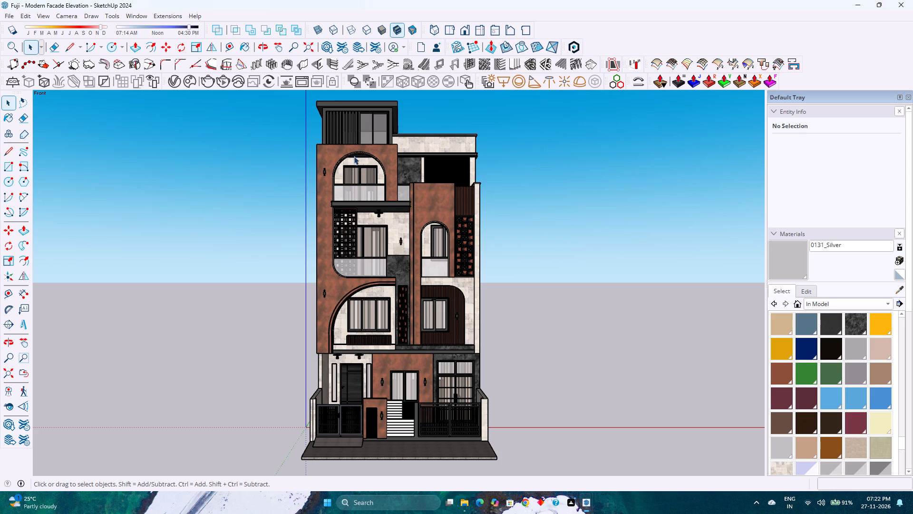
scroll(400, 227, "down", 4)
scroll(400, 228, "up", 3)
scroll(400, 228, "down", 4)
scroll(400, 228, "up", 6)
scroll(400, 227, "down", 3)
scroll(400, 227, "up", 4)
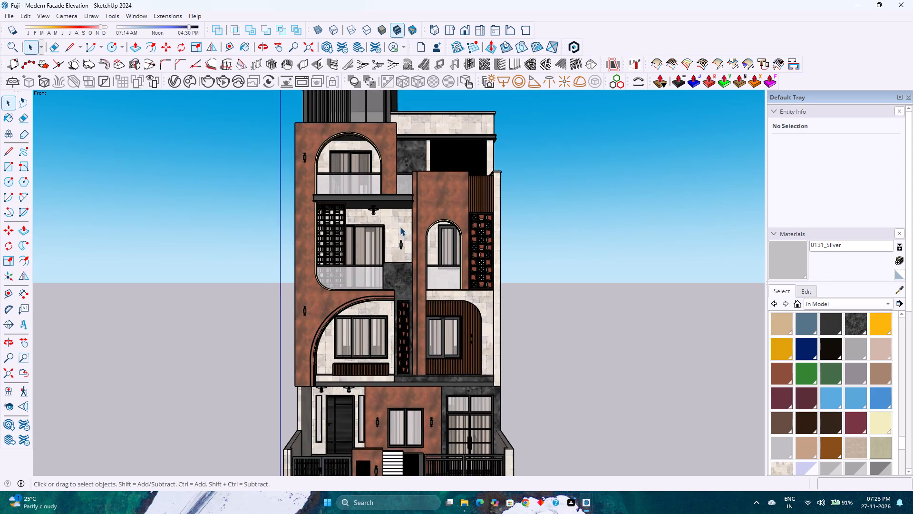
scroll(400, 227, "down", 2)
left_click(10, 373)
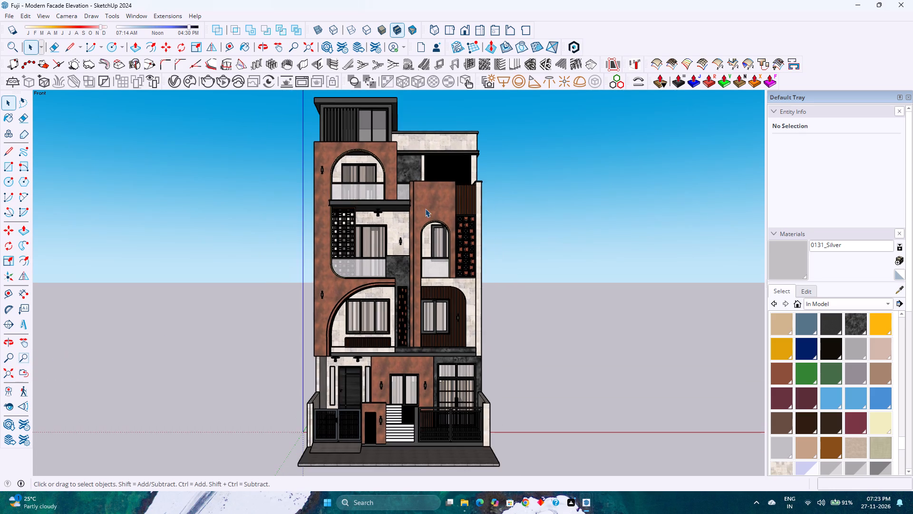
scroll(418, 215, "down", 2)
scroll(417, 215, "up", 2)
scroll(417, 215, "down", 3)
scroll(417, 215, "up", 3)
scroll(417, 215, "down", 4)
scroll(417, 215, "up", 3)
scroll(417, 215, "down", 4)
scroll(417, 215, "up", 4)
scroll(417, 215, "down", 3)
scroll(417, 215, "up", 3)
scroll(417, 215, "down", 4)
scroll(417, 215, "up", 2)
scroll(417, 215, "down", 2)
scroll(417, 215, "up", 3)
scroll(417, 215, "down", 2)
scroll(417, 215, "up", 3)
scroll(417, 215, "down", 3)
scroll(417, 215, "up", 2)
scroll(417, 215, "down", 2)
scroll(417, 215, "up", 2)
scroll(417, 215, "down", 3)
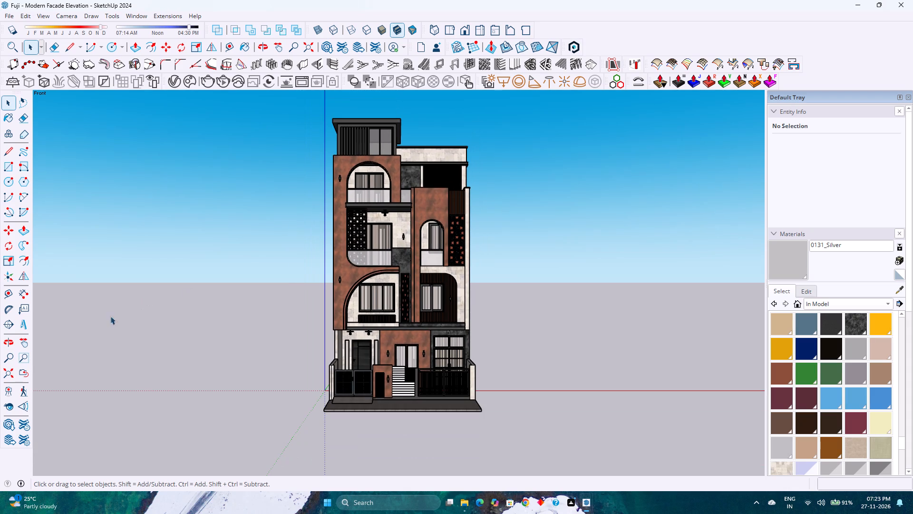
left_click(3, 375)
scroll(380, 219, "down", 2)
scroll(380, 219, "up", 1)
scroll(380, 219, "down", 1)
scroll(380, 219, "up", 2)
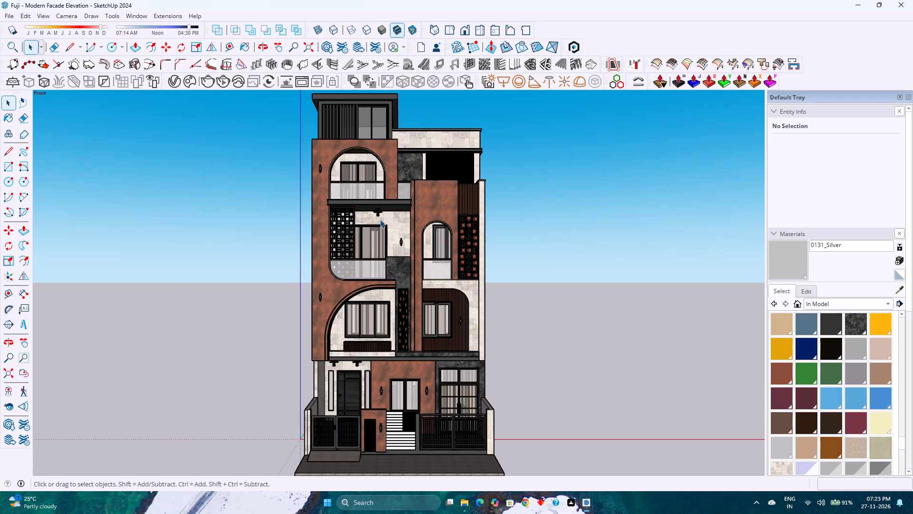
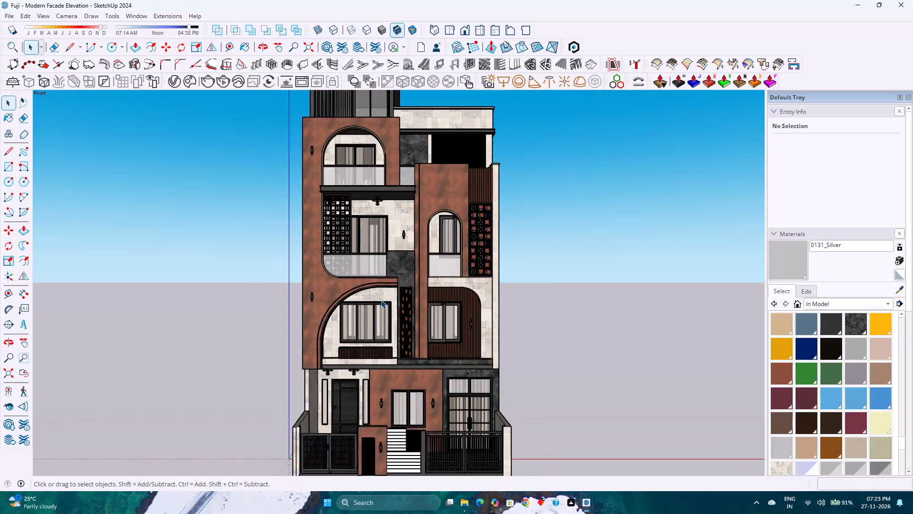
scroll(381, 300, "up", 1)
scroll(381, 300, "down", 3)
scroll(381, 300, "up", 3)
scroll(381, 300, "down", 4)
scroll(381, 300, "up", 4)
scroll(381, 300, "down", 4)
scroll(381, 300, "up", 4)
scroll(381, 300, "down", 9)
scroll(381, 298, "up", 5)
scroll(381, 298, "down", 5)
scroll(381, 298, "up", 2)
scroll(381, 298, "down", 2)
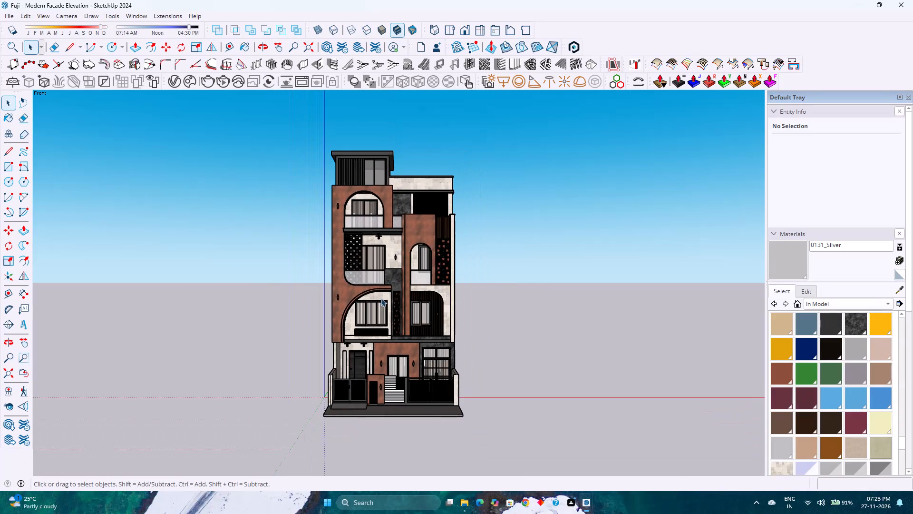
Frame the complete house facade in the front view, from the roof down to the base slab.
left_click(15, 374)
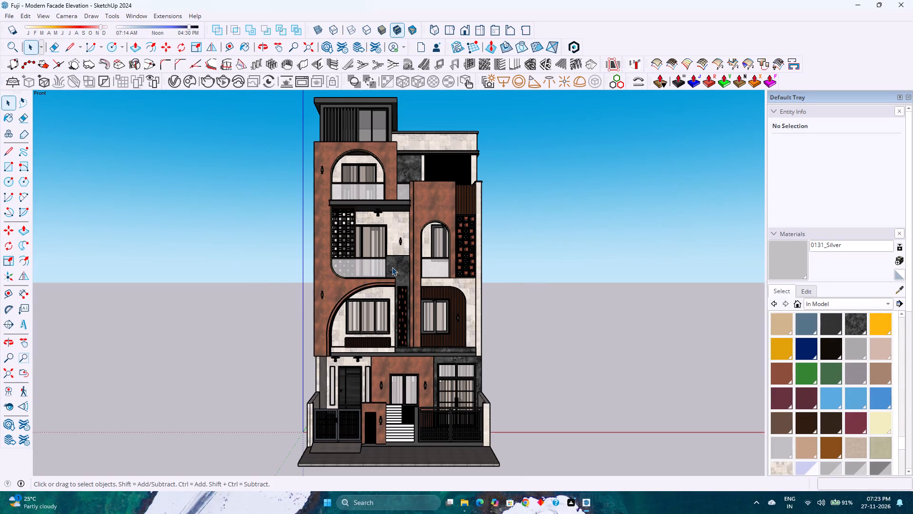
scroll(392, 267, "down", 2)
scroll(392, 267, "up", 2)
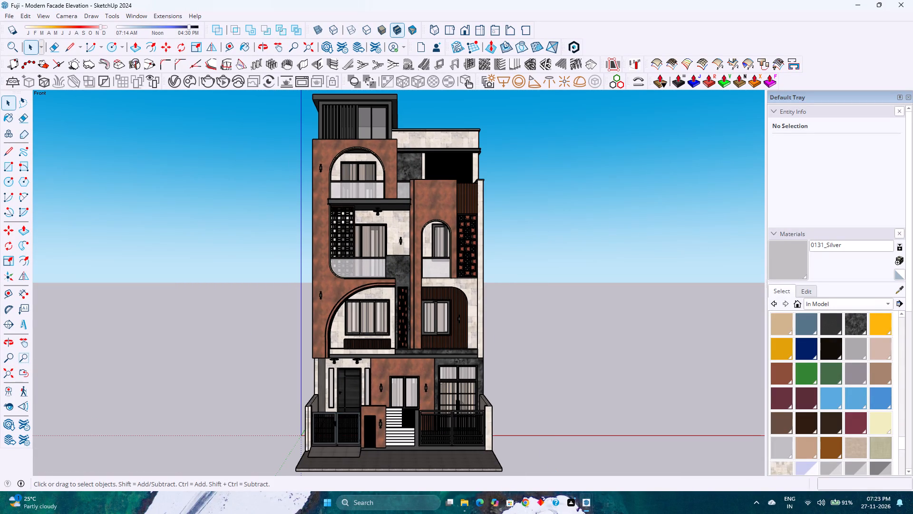
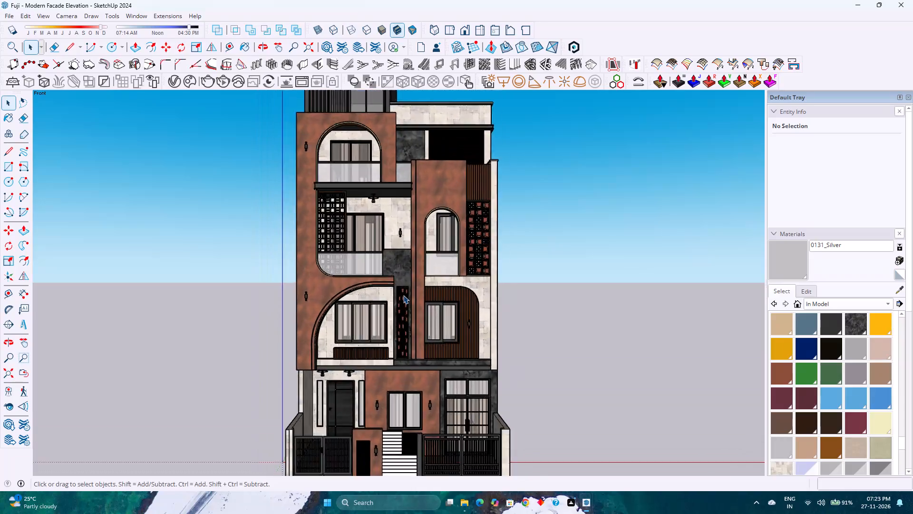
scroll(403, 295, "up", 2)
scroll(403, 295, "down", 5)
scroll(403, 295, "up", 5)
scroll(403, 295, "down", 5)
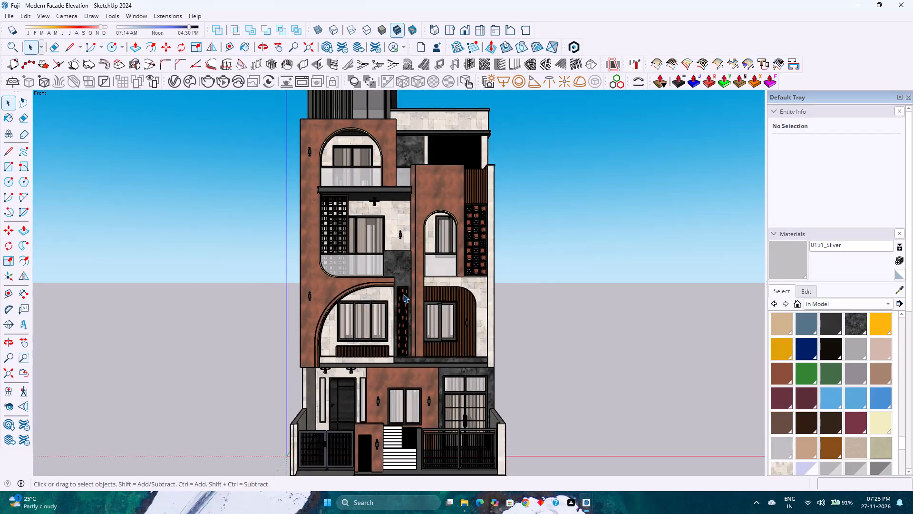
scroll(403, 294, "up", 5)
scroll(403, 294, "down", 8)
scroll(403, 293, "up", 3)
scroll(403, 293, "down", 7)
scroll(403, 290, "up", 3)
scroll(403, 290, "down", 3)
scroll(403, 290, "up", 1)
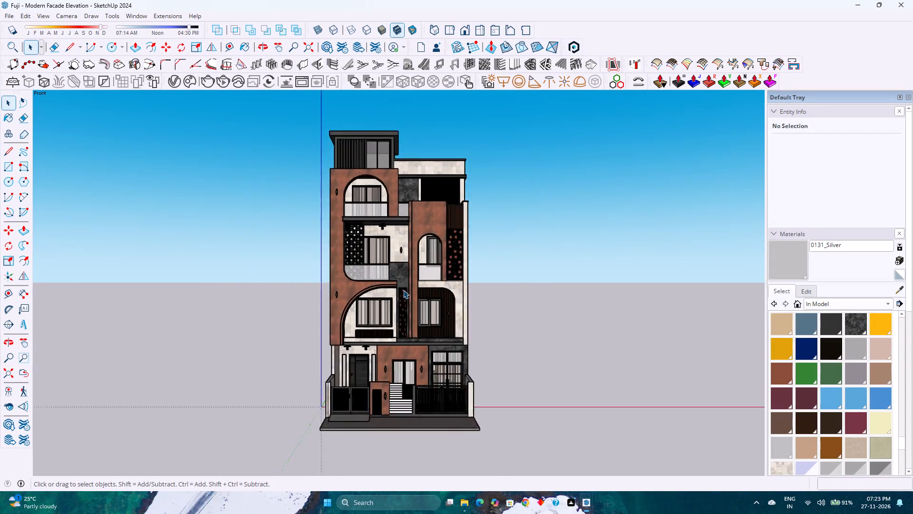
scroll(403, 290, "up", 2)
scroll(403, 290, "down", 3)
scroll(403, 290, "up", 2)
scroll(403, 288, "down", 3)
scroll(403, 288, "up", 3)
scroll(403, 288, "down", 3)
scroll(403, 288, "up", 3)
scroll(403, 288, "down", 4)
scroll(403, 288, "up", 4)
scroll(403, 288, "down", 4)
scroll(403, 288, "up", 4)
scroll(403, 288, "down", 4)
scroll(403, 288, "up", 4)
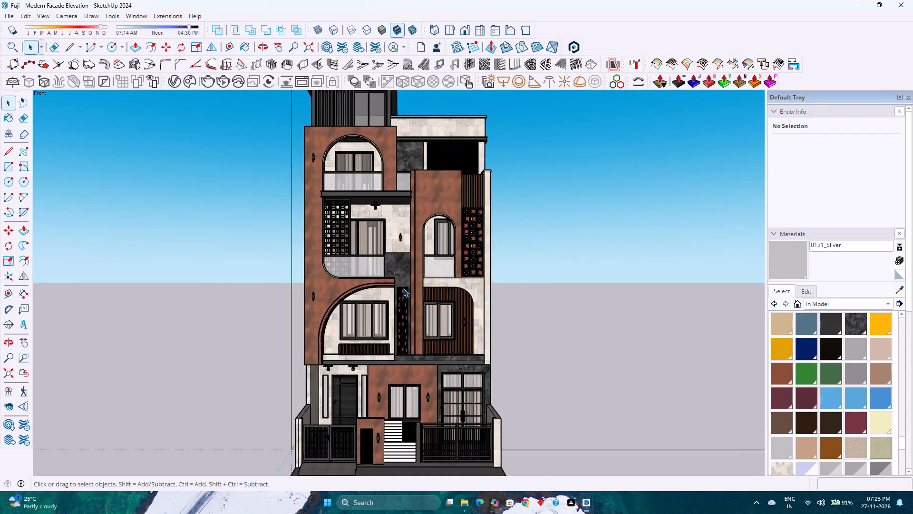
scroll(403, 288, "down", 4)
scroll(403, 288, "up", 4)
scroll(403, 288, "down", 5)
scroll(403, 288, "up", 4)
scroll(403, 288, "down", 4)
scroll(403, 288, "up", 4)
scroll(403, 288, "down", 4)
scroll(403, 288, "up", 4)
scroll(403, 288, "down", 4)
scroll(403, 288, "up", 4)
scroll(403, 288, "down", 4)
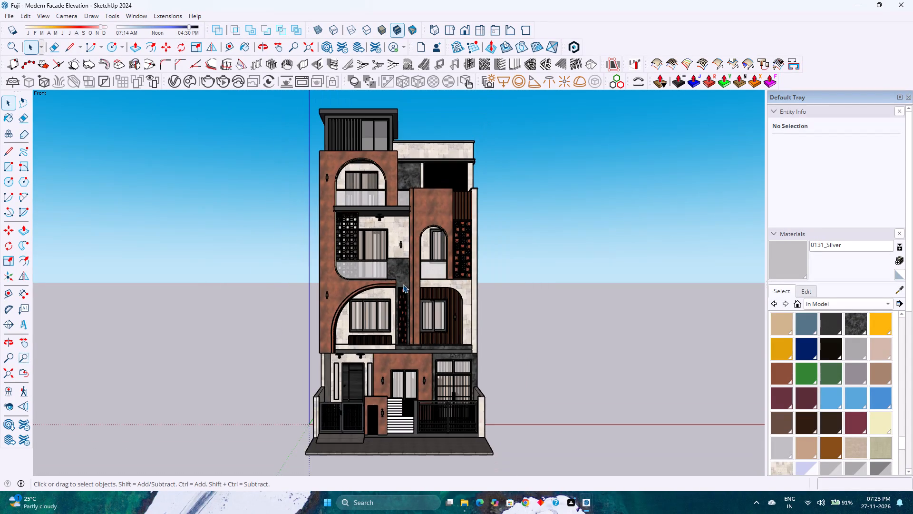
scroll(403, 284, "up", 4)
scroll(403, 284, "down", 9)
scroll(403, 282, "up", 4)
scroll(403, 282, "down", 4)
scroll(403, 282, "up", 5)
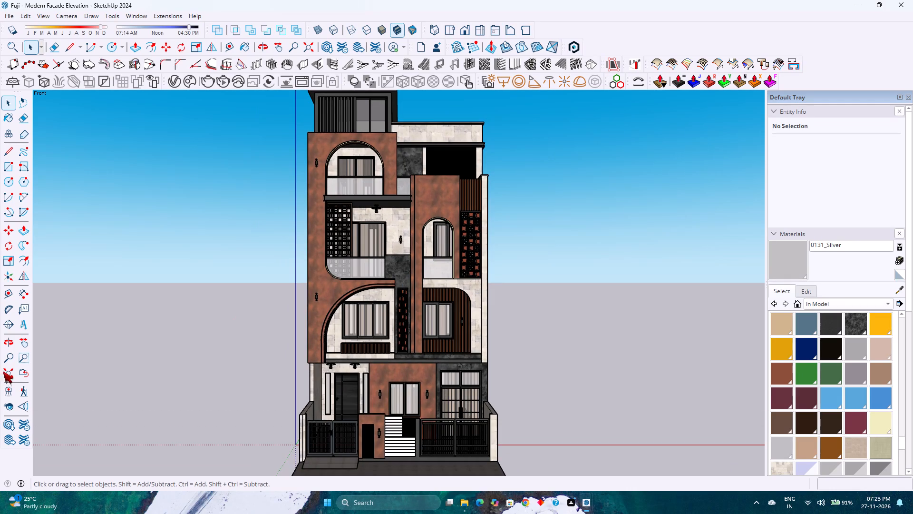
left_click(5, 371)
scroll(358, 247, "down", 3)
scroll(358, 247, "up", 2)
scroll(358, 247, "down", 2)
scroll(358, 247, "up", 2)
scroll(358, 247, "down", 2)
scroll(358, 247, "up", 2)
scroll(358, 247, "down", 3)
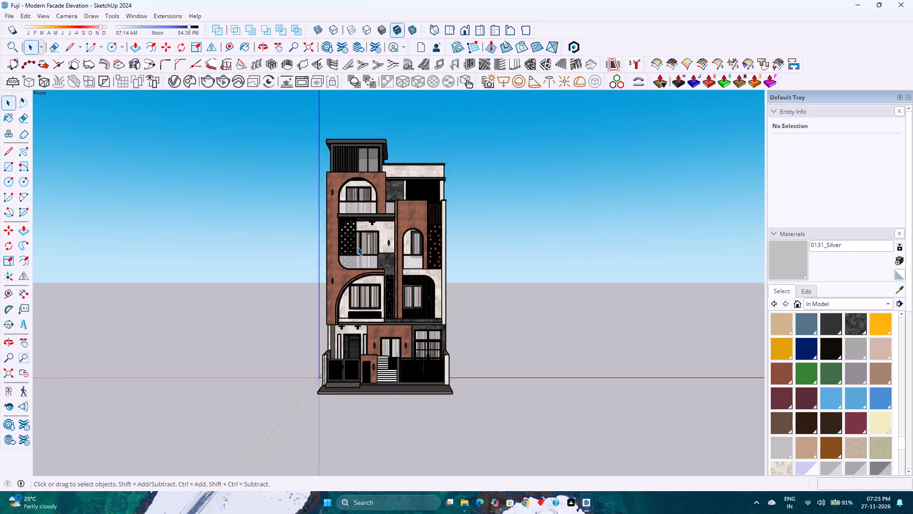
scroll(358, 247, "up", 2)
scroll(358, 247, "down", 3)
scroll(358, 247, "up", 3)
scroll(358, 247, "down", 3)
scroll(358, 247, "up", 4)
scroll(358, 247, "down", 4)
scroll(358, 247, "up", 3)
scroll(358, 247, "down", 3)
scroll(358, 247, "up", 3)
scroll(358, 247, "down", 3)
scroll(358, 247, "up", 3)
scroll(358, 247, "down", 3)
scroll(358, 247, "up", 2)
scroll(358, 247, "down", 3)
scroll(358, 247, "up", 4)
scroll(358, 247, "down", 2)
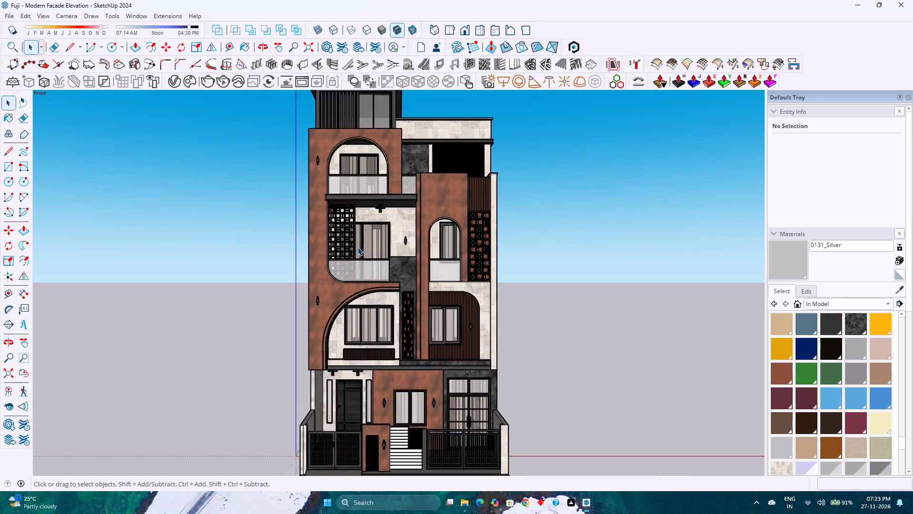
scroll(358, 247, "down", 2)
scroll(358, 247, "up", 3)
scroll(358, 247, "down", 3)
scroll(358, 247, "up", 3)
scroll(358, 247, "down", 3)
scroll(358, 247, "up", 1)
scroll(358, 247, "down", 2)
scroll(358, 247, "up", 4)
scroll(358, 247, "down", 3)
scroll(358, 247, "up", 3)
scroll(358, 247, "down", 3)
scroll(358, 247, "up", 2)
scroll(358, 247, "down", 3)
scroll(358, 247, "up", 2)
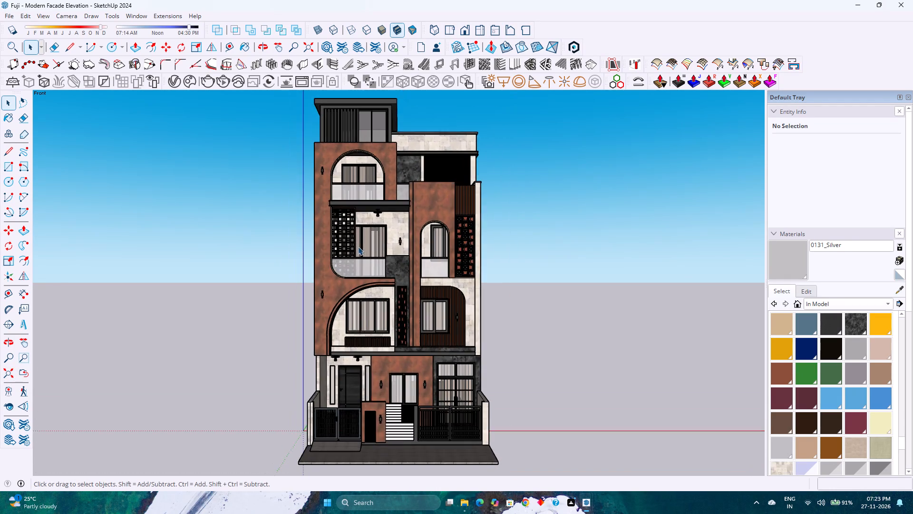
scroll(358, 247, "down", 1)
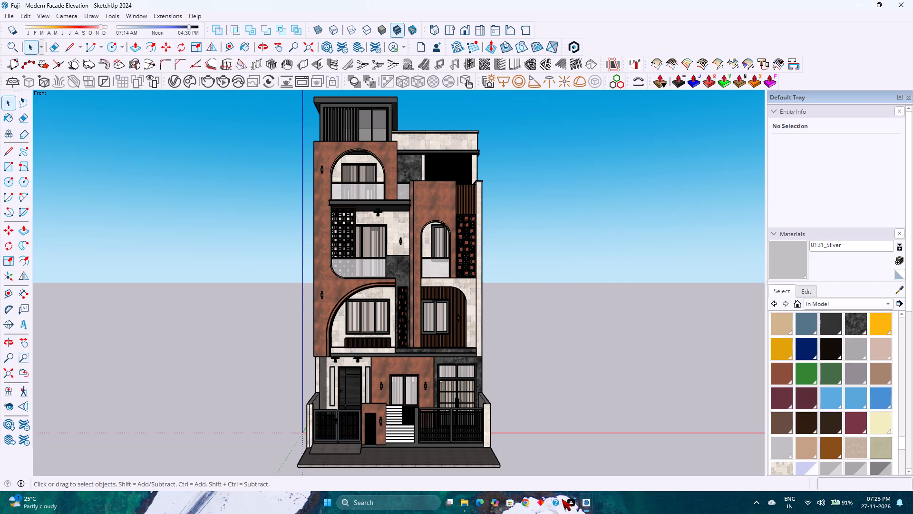
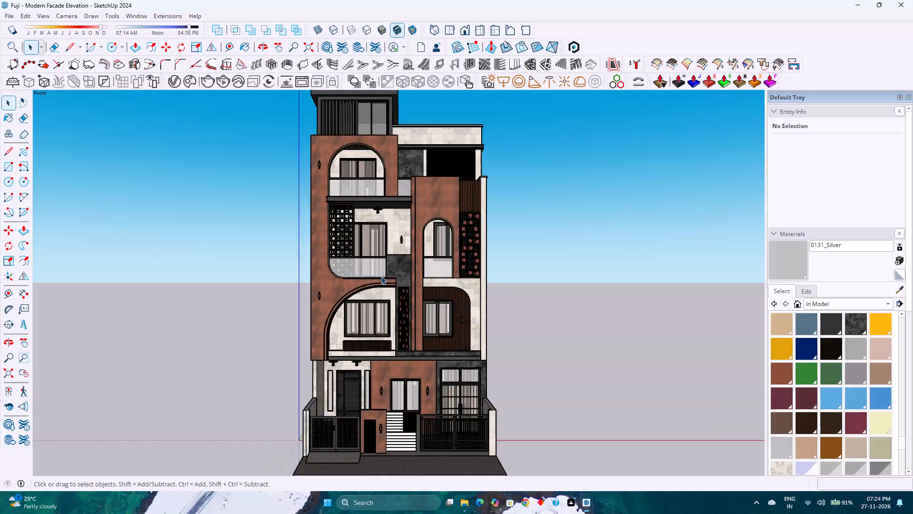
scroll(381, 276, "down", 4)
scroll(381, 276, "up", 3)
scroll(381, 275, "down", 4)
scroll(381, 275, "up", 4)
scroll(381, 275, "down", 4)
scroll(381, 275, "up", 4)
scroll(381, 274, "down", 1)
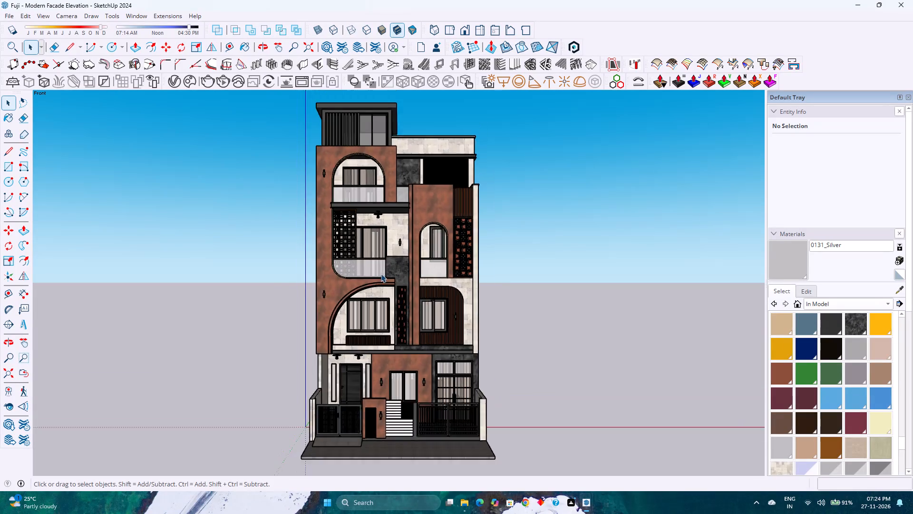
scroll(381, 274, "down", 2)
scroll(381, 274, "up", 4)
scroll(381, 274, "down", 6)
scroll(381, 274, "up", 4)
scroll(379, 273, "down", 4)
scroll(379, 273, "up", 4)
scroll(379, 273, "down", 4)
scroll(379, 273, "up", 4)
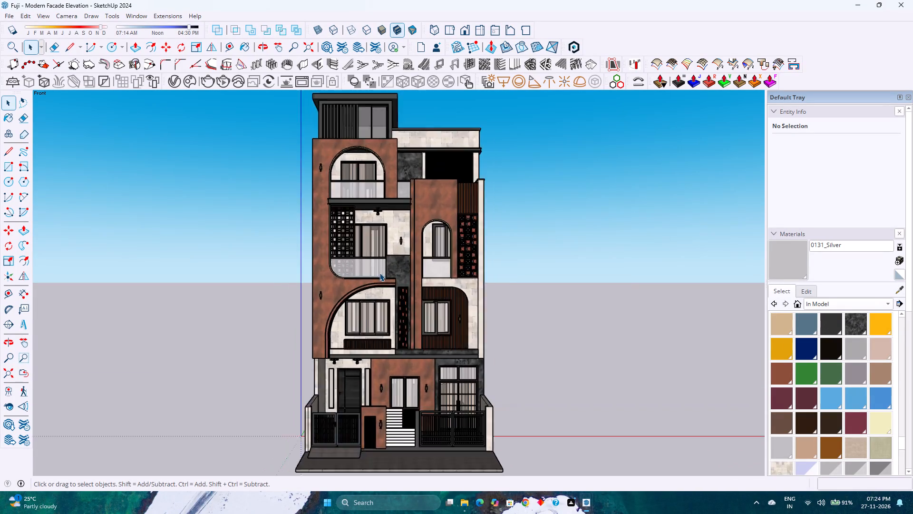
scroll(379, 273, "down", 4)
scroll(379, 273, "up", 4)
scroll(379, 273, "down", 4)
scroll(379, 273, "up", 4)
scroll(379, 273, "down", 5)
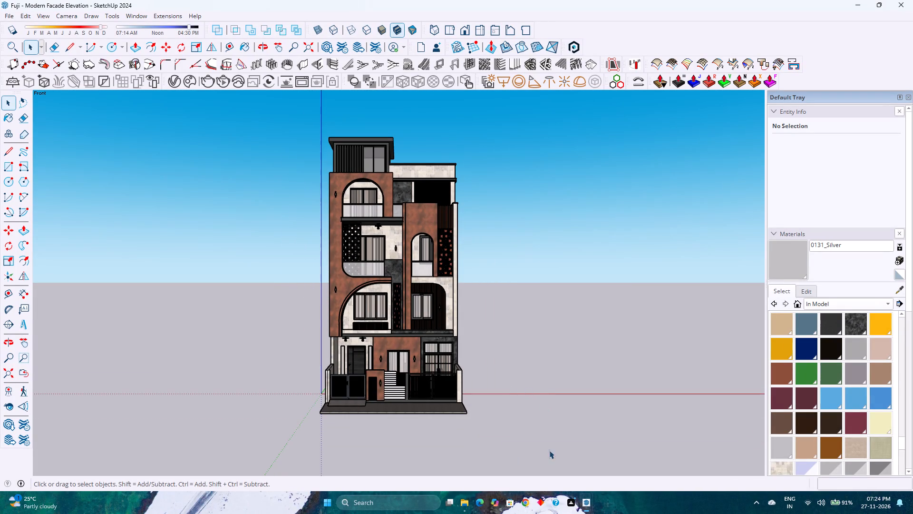
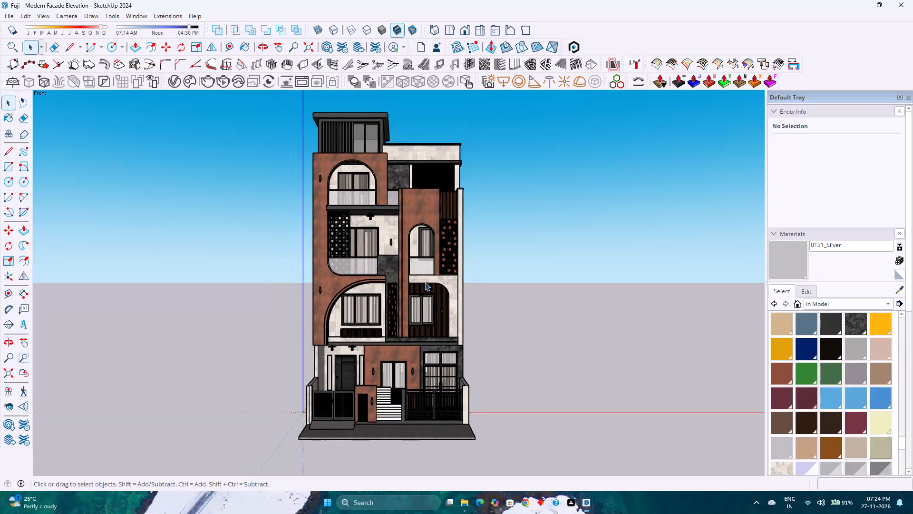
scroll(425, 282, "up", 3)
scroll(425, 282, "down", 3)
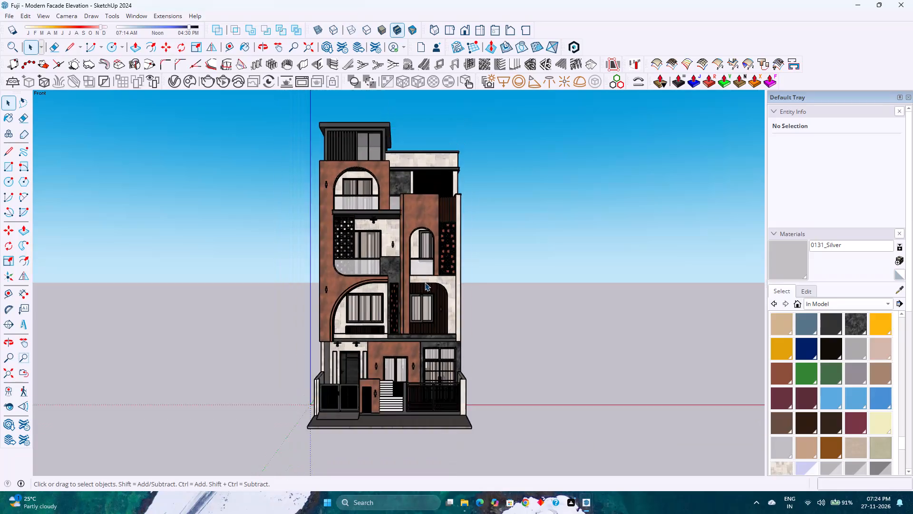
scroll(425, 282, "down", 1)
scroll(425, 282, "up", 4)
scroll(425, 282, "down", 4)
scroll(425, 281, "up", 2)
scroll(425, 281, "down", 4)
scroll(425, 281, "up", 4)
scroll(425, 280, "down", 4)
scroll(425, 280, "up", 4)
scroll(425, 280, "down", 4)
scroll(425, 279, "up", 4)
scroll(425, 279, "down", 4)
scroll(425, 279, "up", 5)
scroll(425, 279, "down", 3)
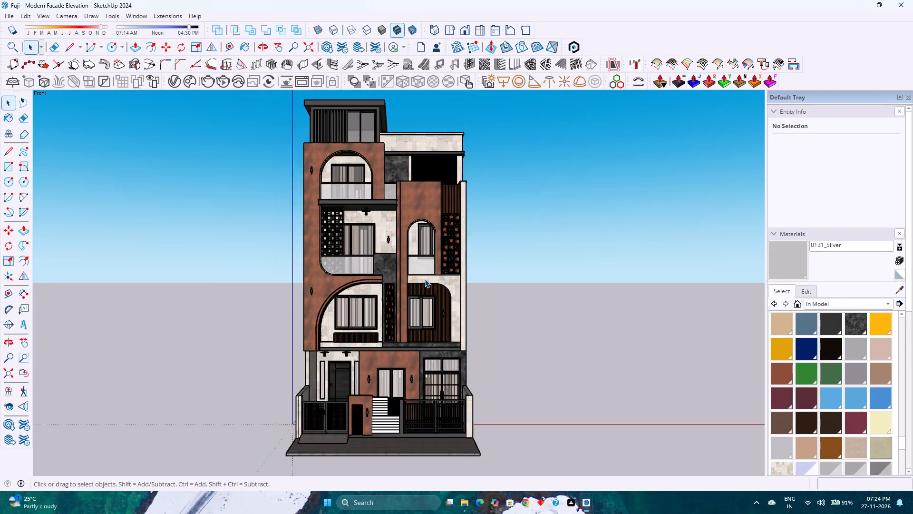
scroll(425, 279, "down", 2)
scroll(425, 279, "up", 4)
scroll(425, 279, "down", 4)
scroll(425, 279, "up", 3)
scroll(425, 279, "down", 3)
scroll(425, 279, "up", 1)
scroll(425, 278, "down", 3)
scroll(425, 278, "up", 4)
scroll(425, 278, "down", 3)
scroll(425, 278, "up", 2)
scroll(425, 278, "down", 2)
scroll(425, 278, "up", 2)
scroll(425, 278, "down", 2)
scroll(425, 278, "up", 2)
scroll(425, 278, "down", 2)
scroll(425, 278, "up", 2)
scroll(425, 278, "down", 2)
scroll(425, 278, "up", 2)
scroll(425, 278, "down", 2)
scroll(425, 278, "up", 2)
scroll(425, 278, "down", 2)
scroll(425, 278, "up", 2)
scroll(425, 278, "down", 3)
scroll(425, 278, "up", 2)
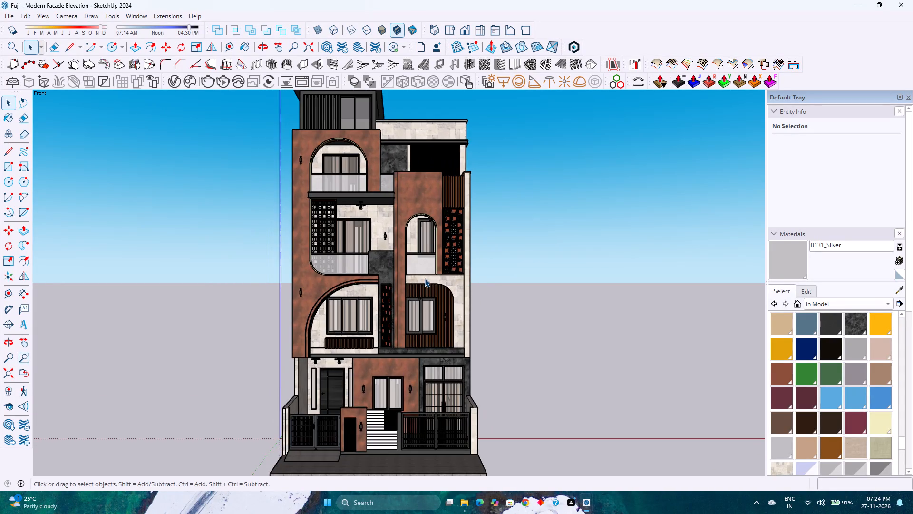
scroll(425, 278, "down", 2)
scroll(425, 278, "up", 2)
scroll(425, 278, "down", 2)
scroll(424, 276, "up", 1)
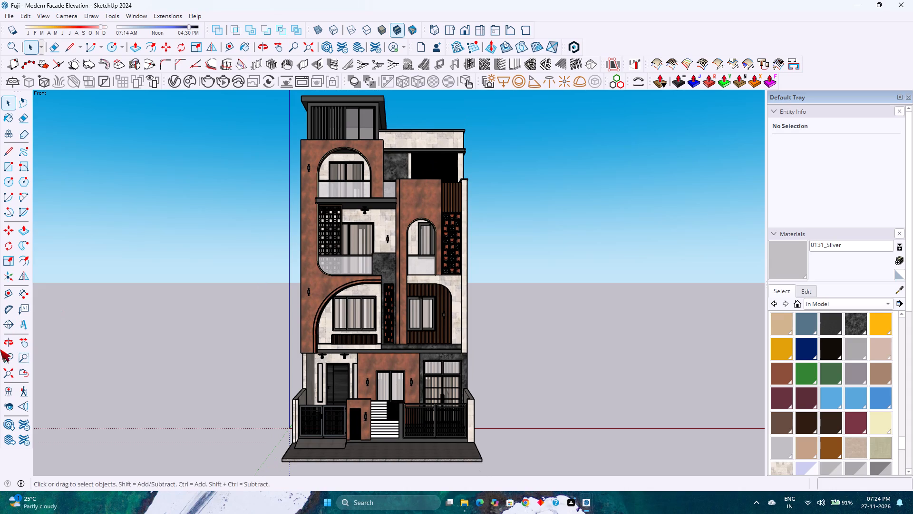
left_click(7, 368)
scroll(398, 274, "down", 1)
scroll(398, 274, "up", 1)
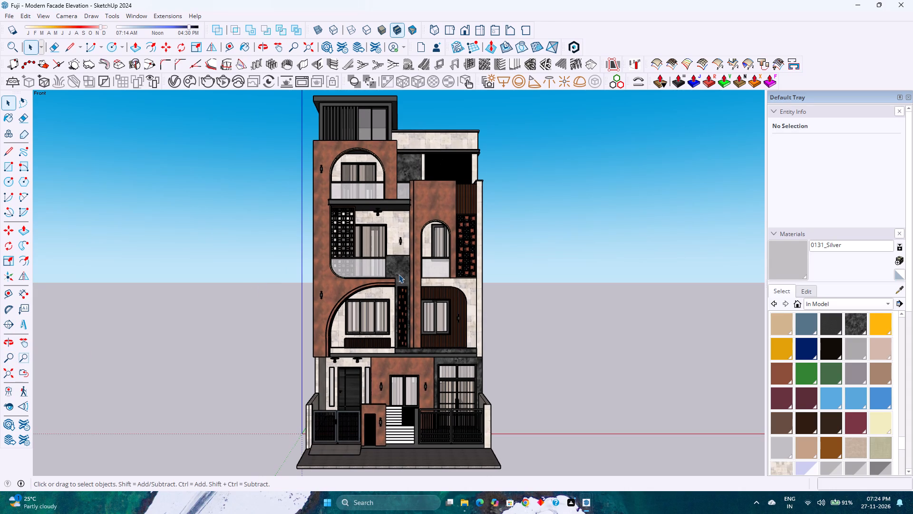